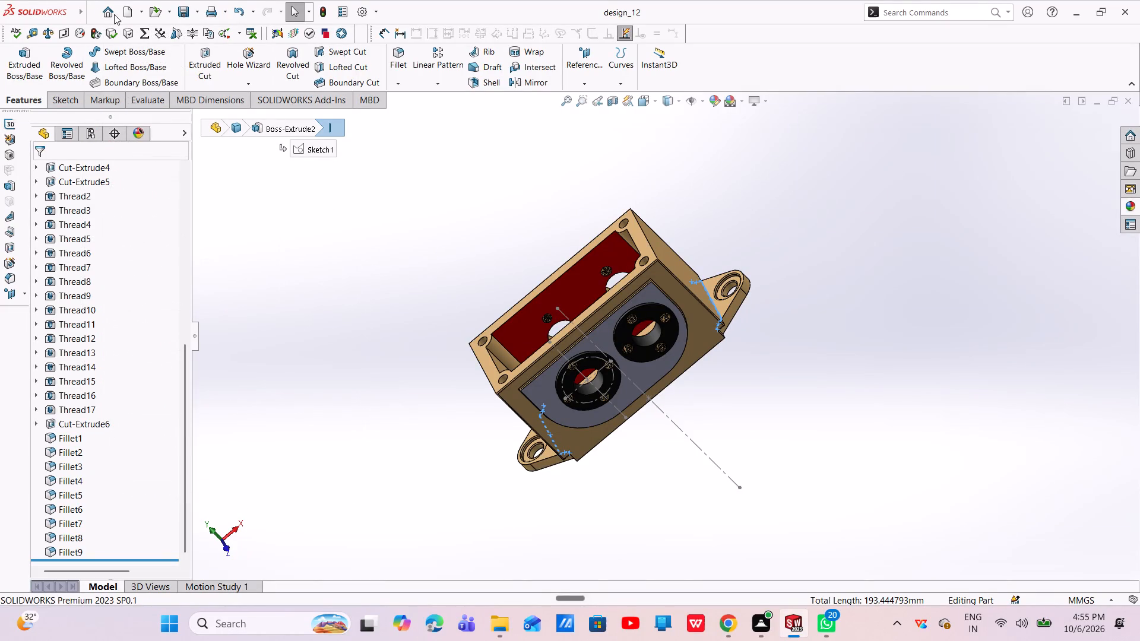
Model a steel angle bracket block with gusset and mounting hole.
Create a new part document.
left_click(132, 14)
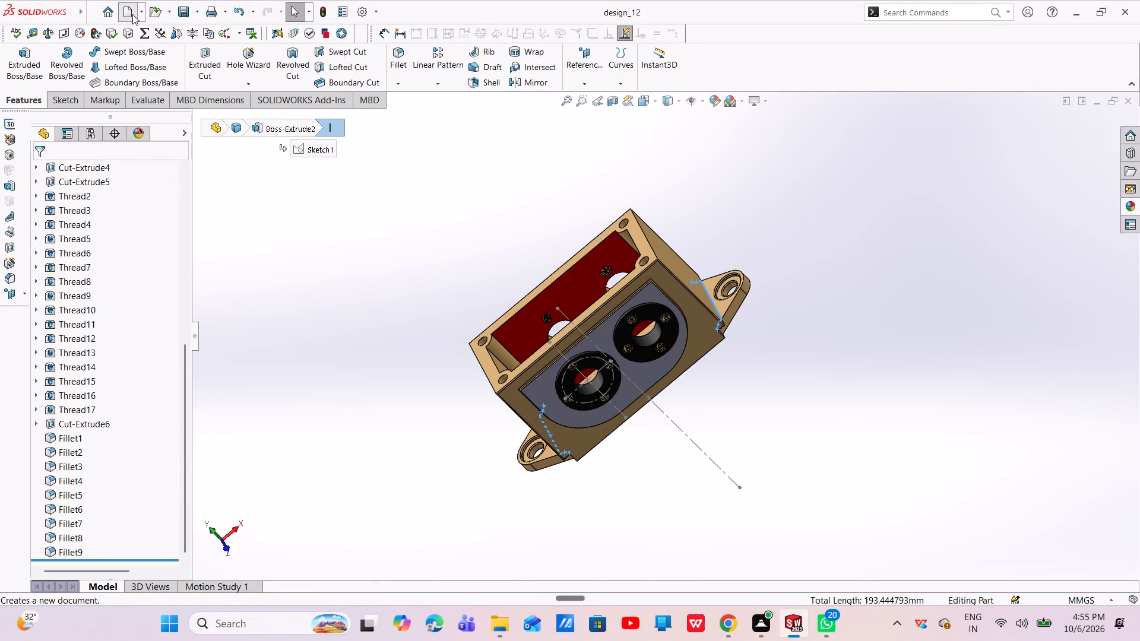
left_click(476, 464)
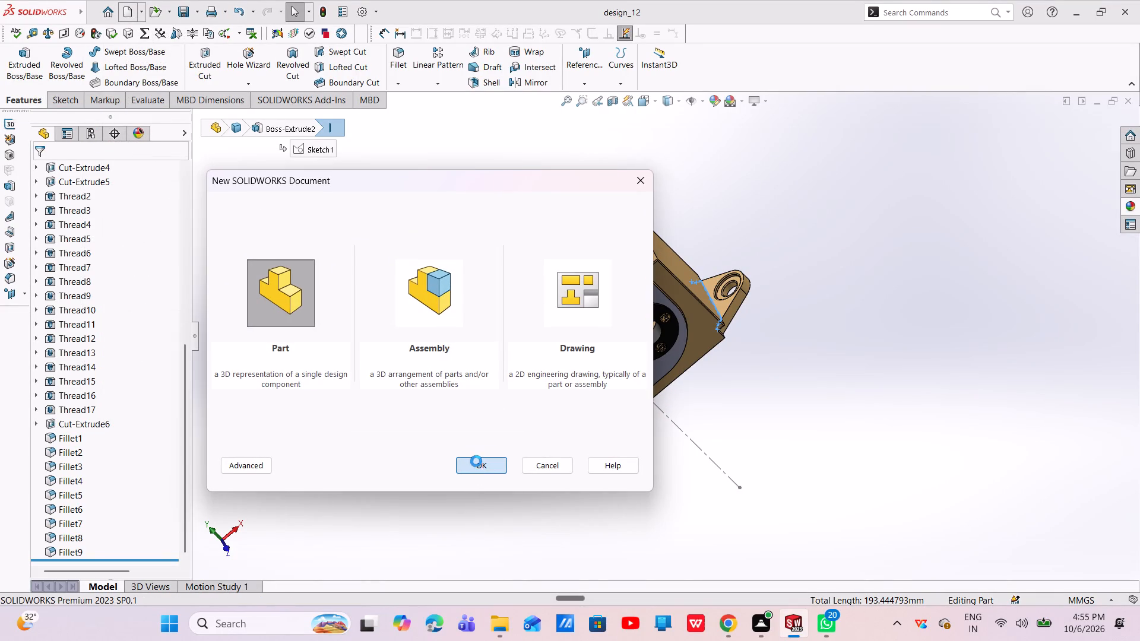
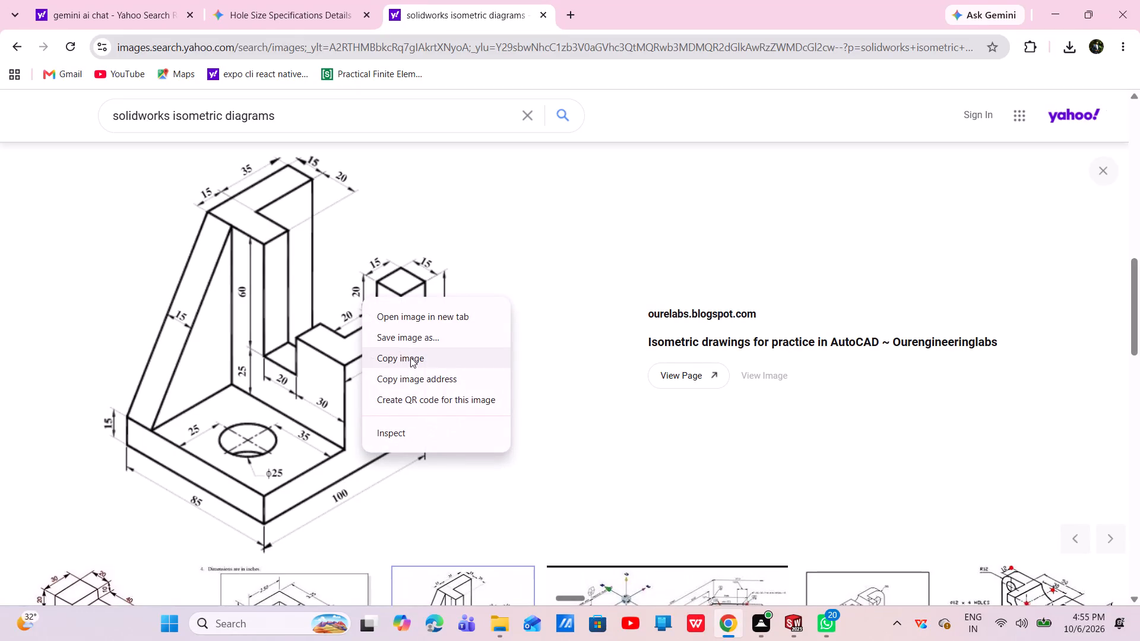
Copy the isometric bracket drawing with the 100 by 85 base and diameter 25 hole from the image search results.
left_click(410, 361)
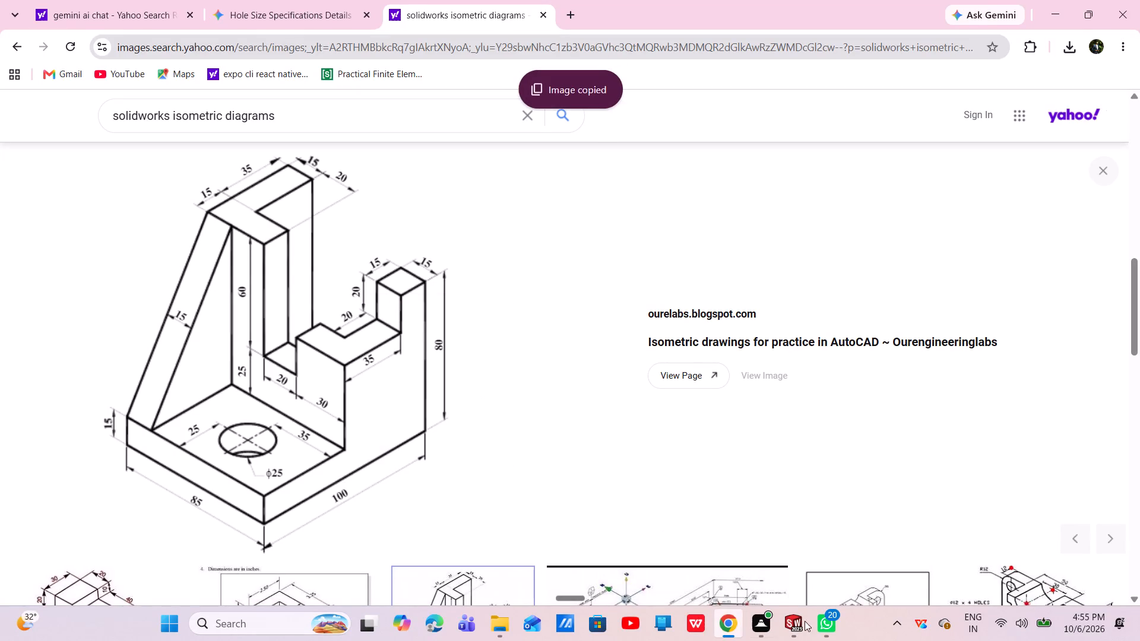
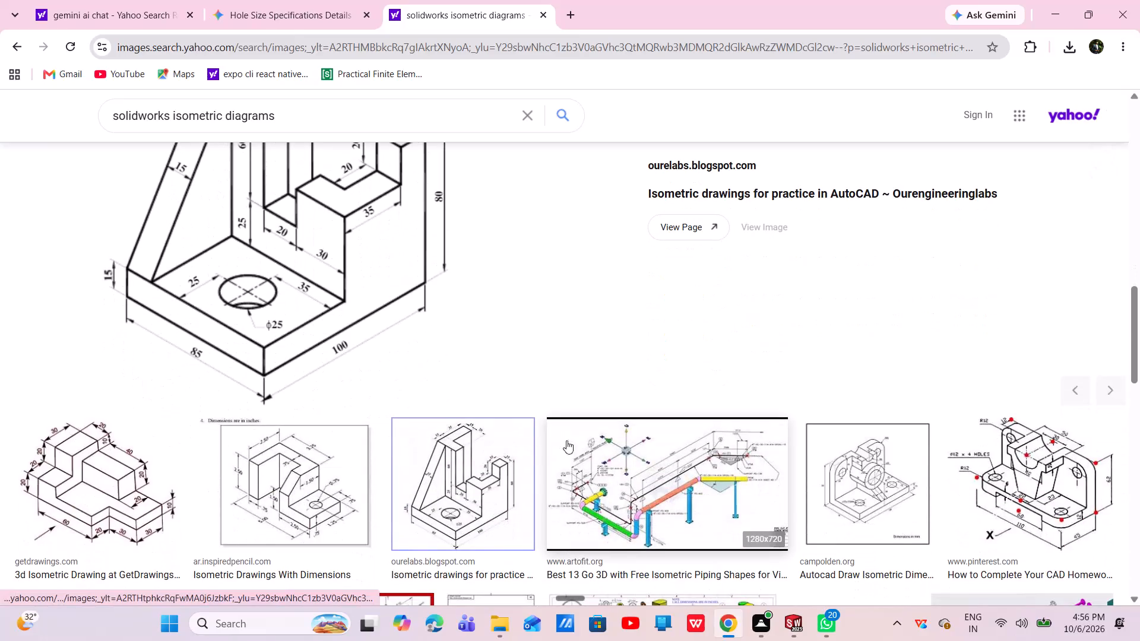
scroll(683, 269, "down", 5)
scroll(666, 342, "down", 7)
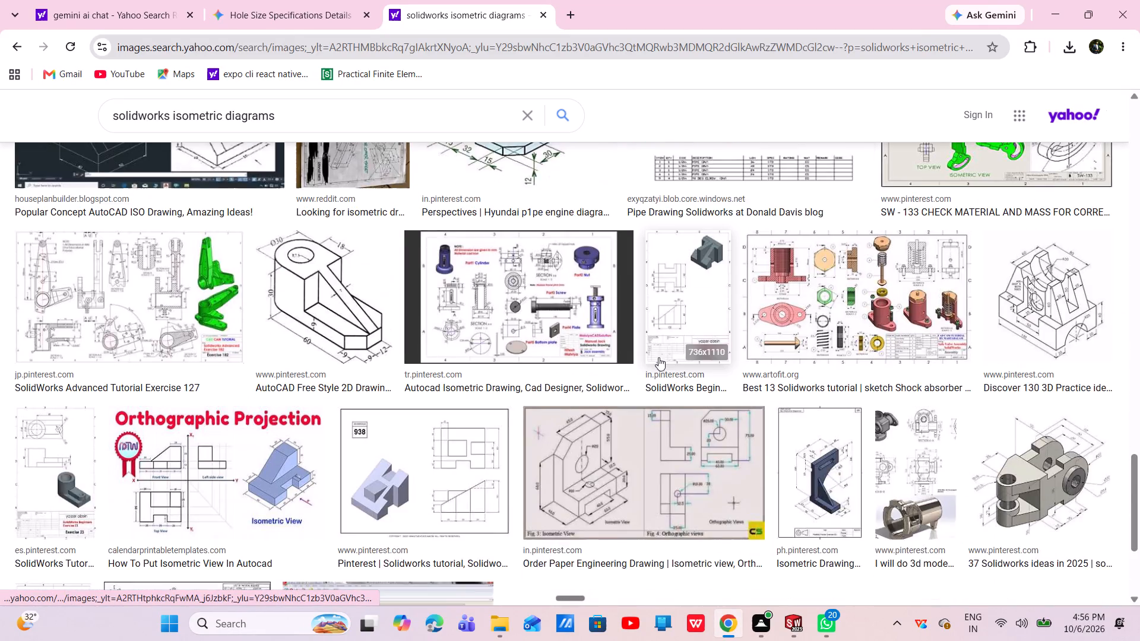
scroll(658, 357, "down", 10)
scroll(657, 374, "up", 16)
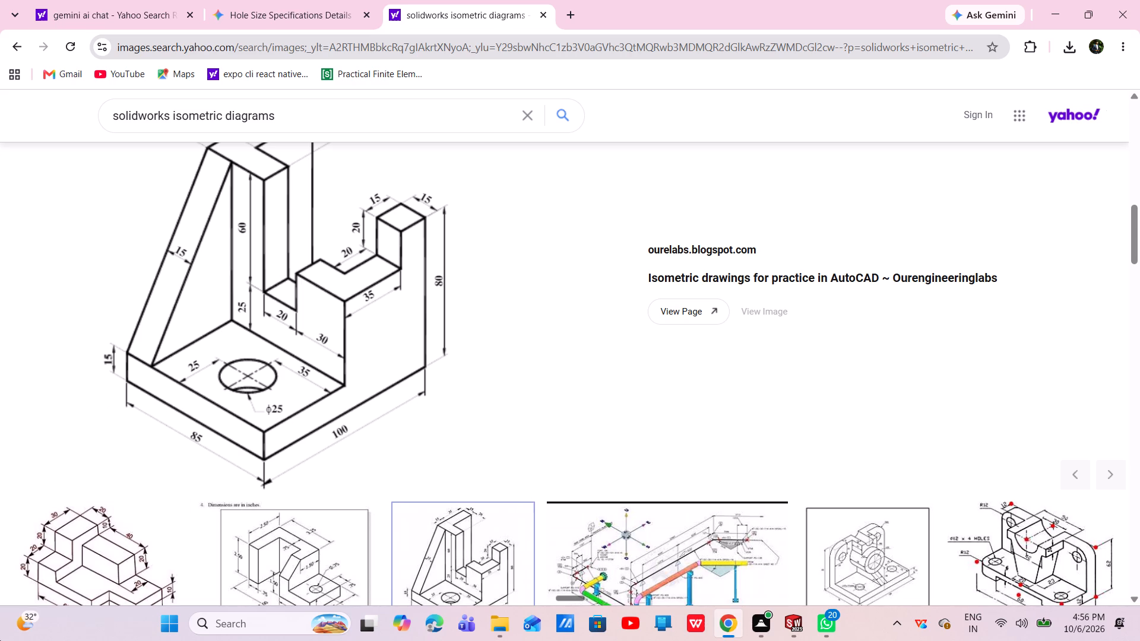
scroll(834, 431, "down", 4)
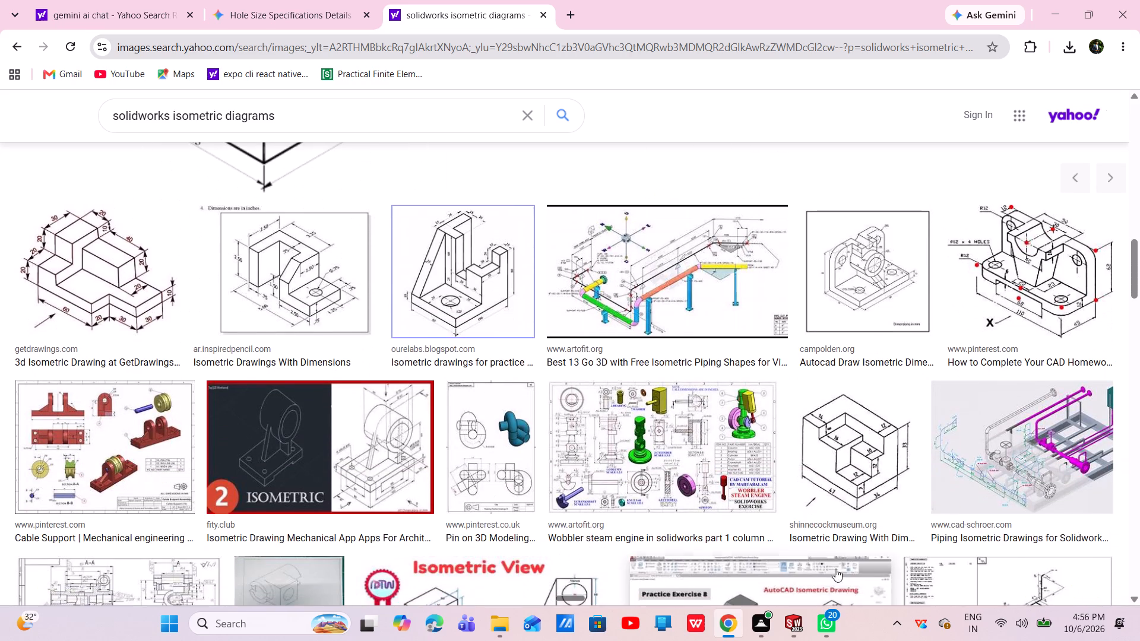
In the new SolidWorks part, sketch a center rectangle about 91 by 98 mm on the Front Plane, centred on the origin.
left_click(1043, 560)
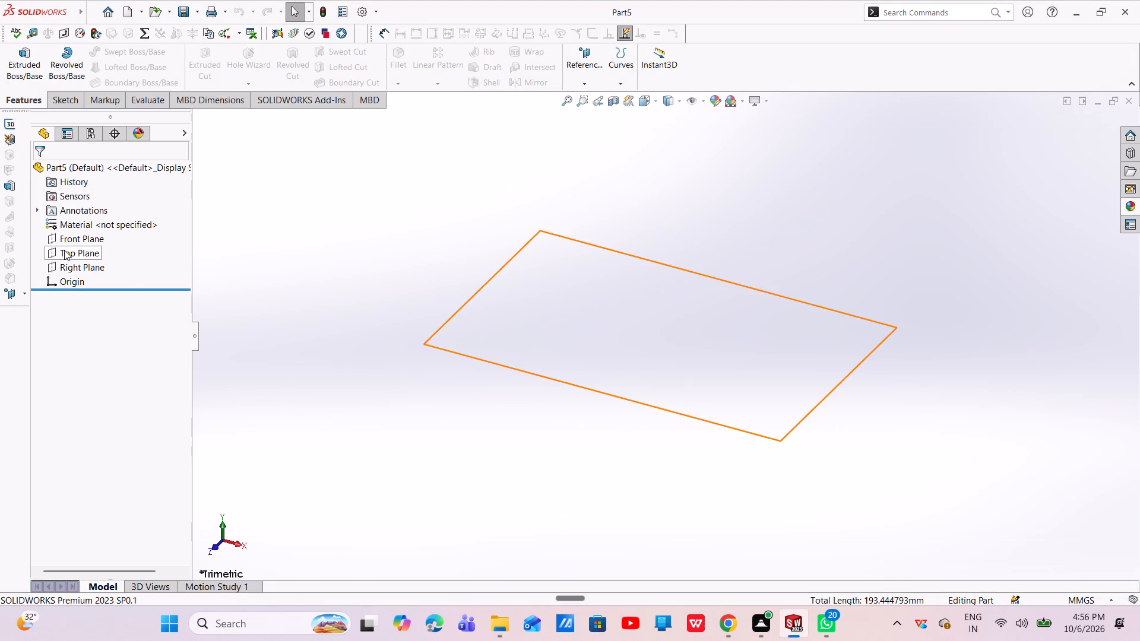
left_click(84, 234)
left_click(145, 221)
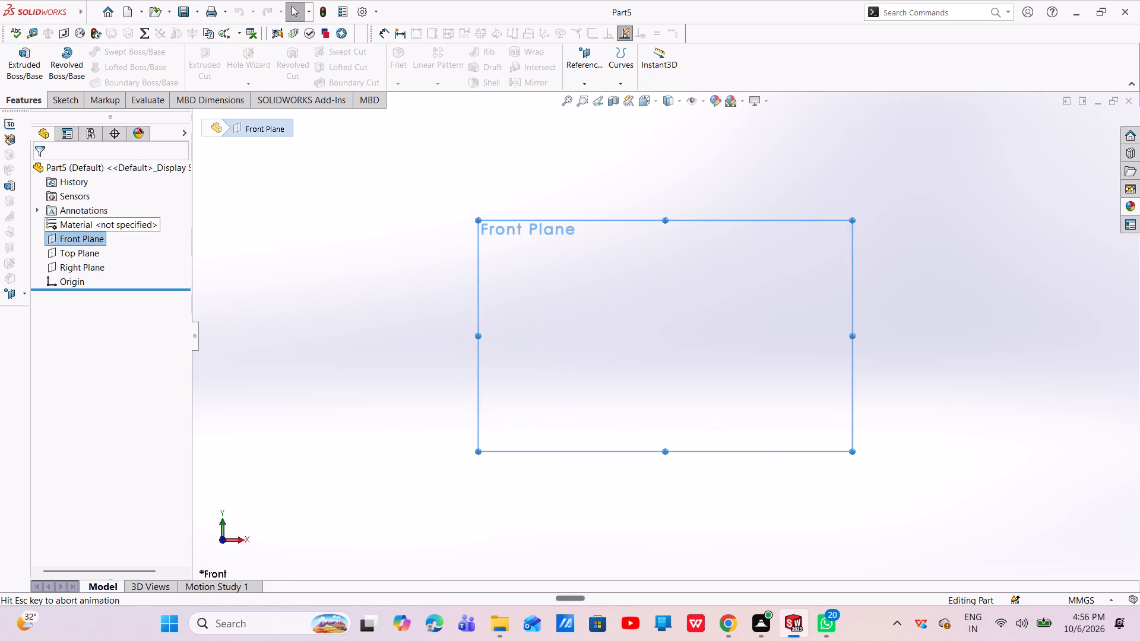
left_click(72, 95)
left_click(110, 66)
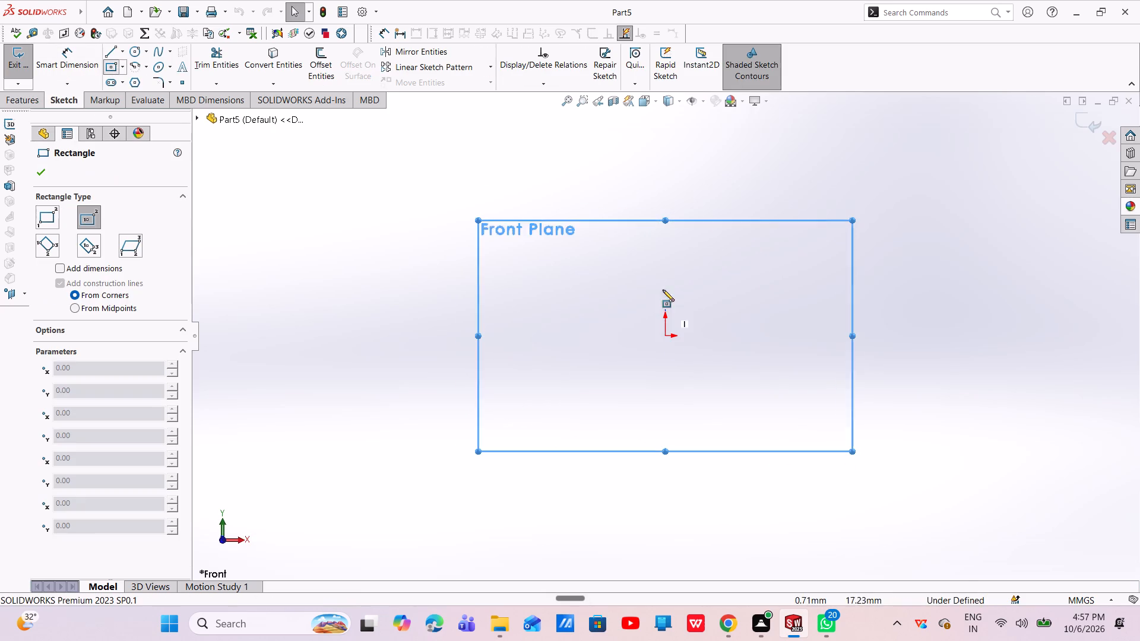
left_click(601, 265)
key("Escape")
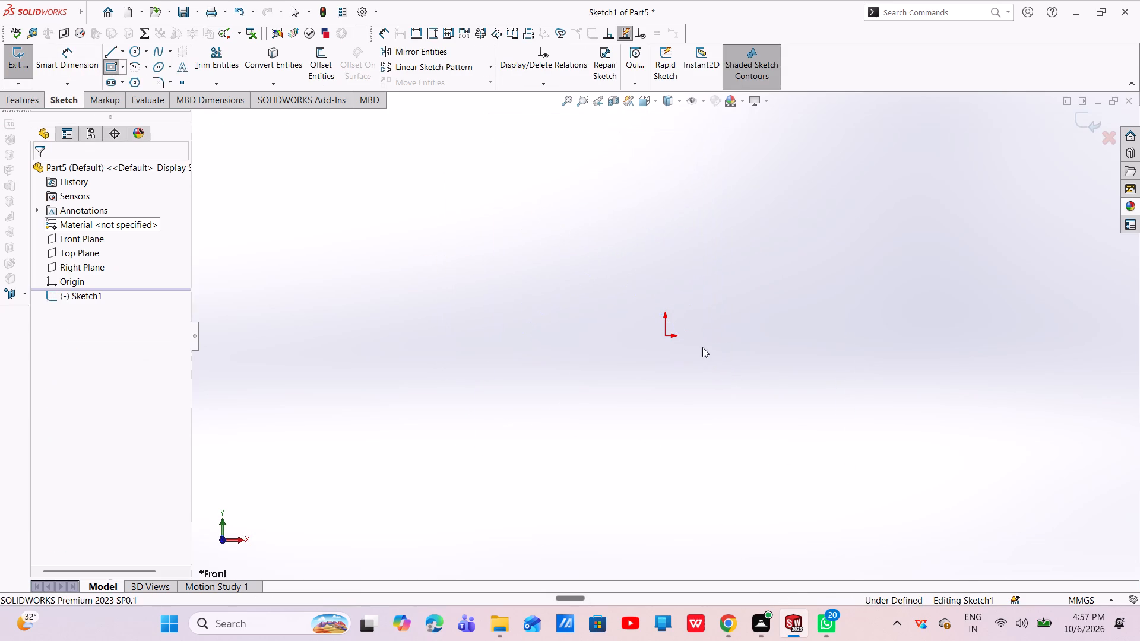
left_click(112, 67)
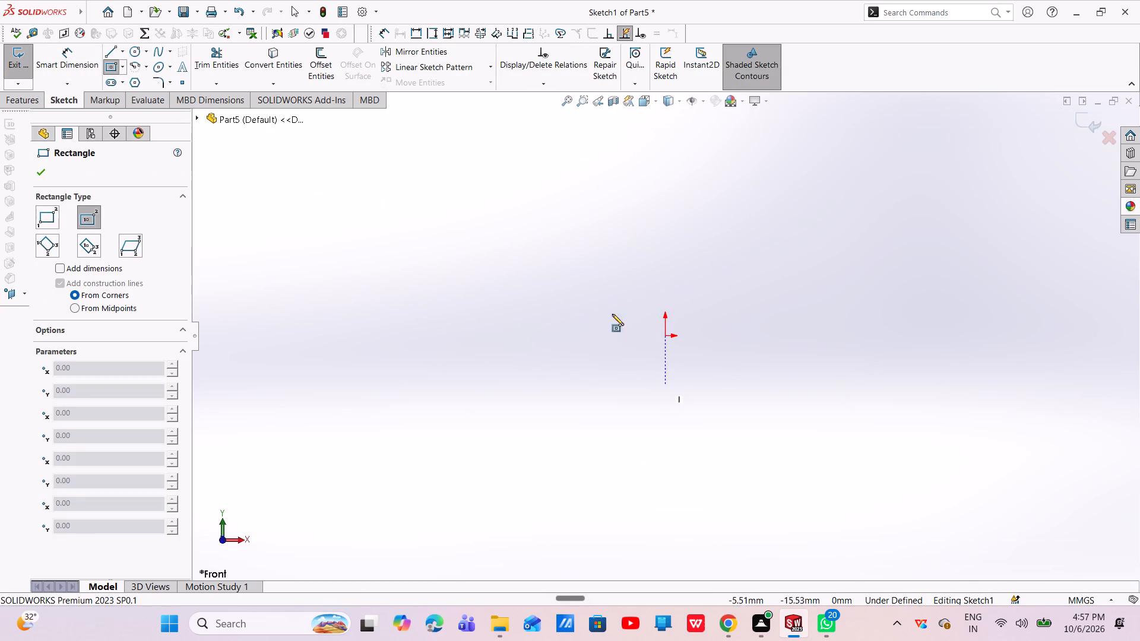
left_click(664, 337)
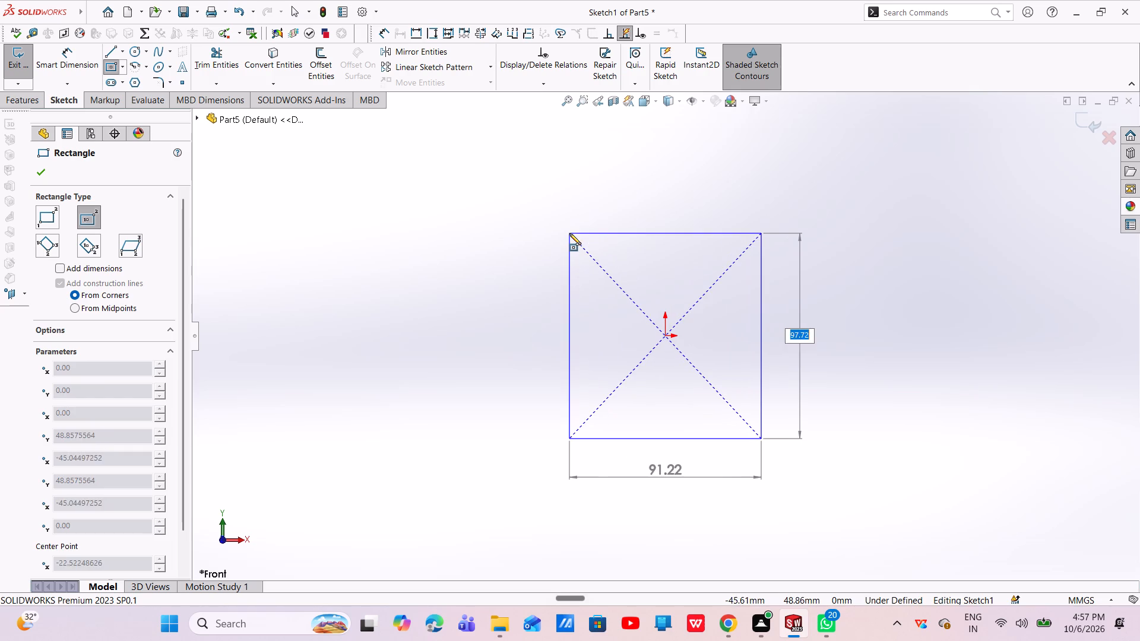
left_click(569, 233)
key("Escape")
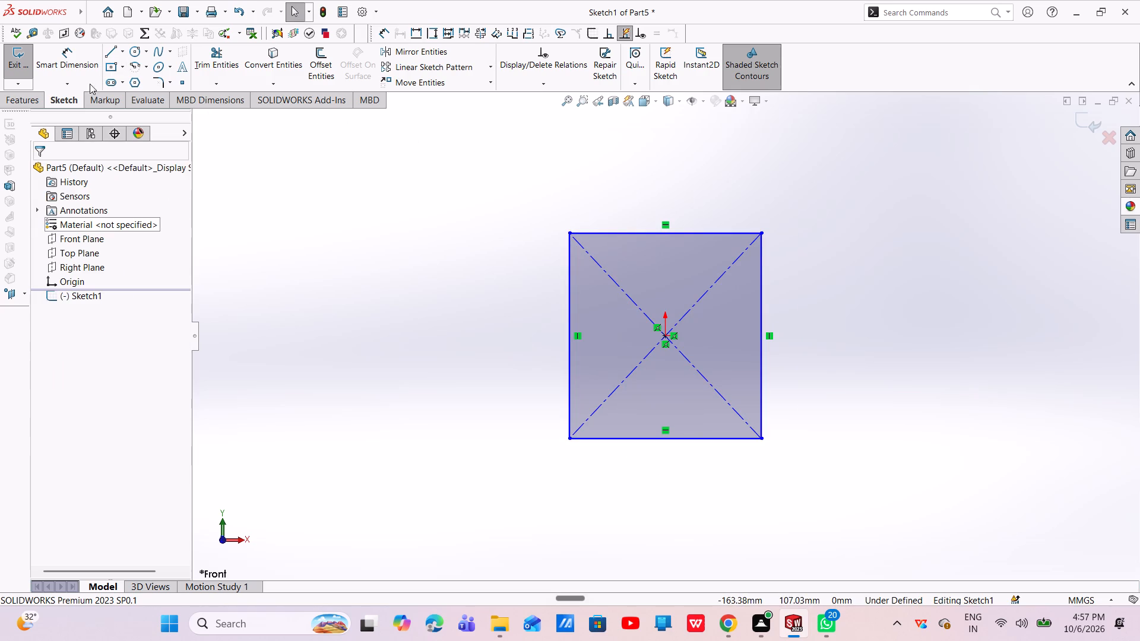
Dimension the rectangle to 100 mm high and 85 mm wide.
left_click(87, 75)
left_click(761, 353)
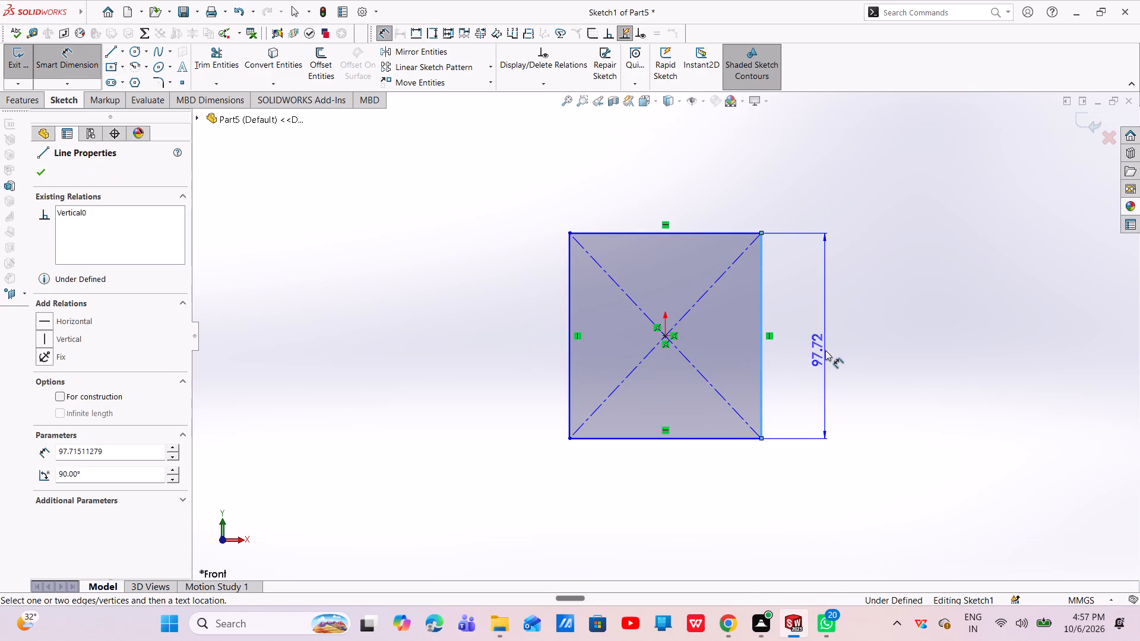
left_click(825, 350)
key("BackSpace")
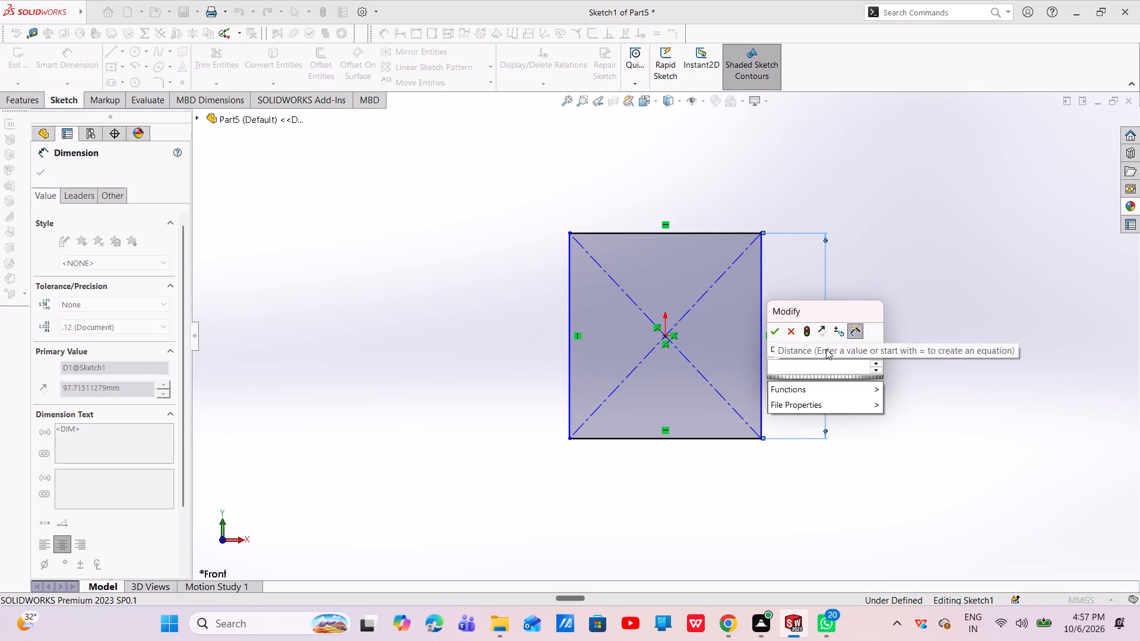
type("100")
key("Return")
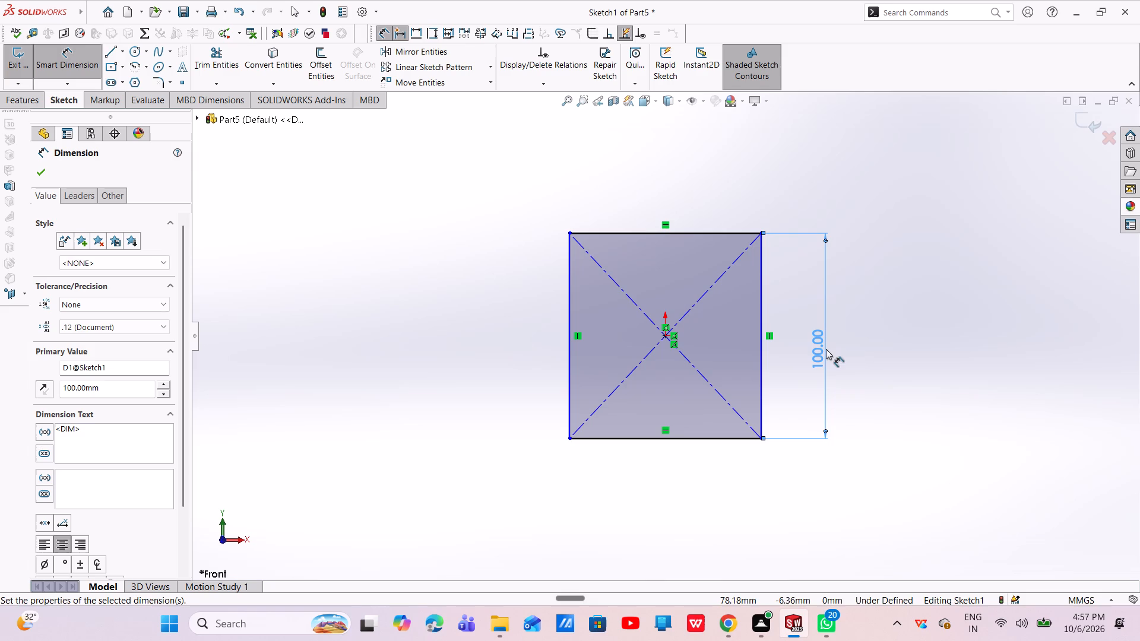
left_click(677, 439)
left_click(676, 491)
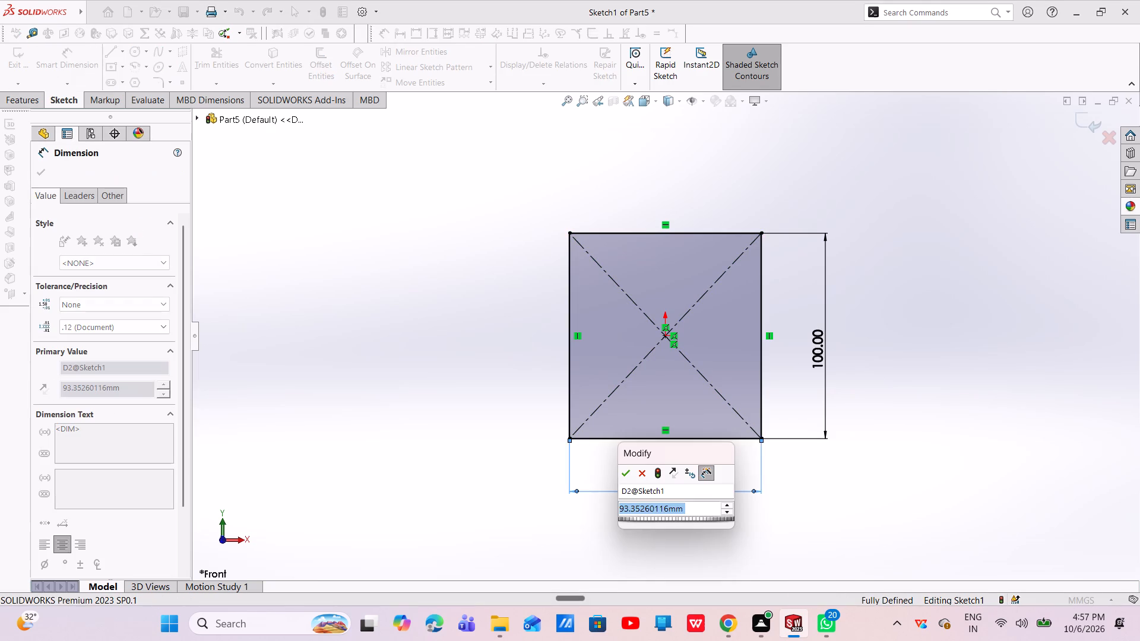
key("BackSpace")
type("85")
key("Return")
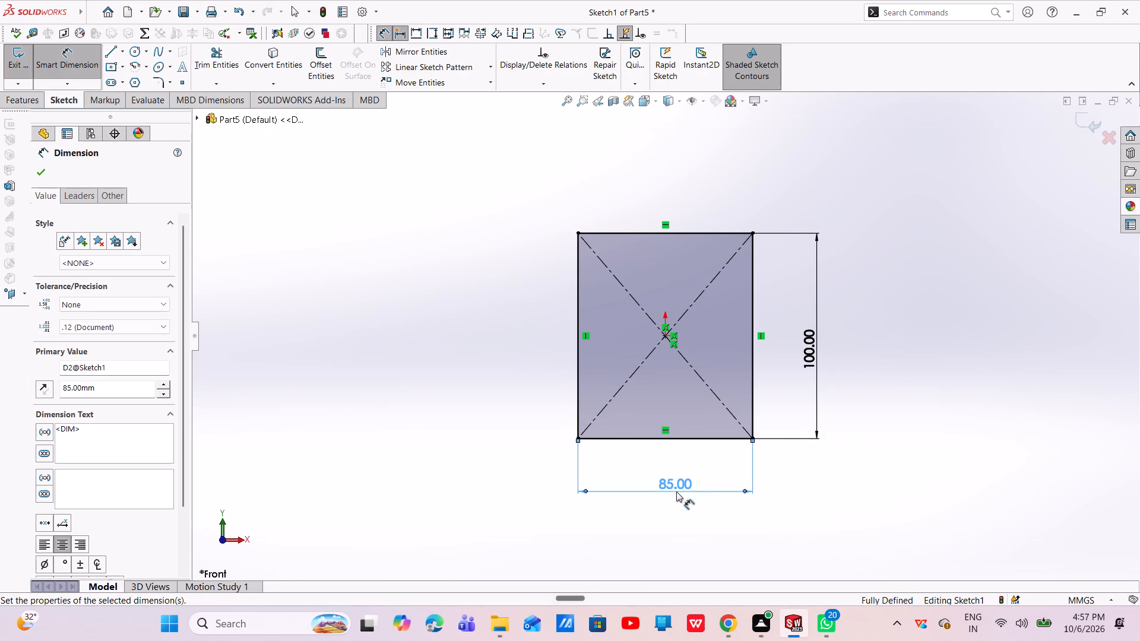
key("Escape")
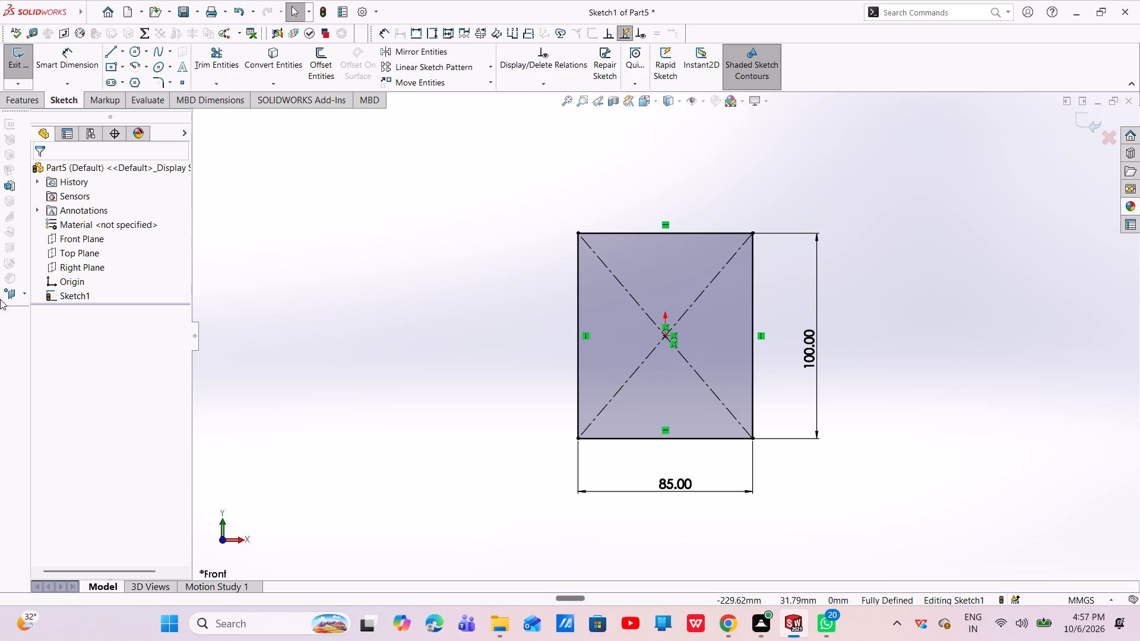
Extrude the 85 by 100 rectangle as a blind boss 15 mm deep.
left_click(27, 98)
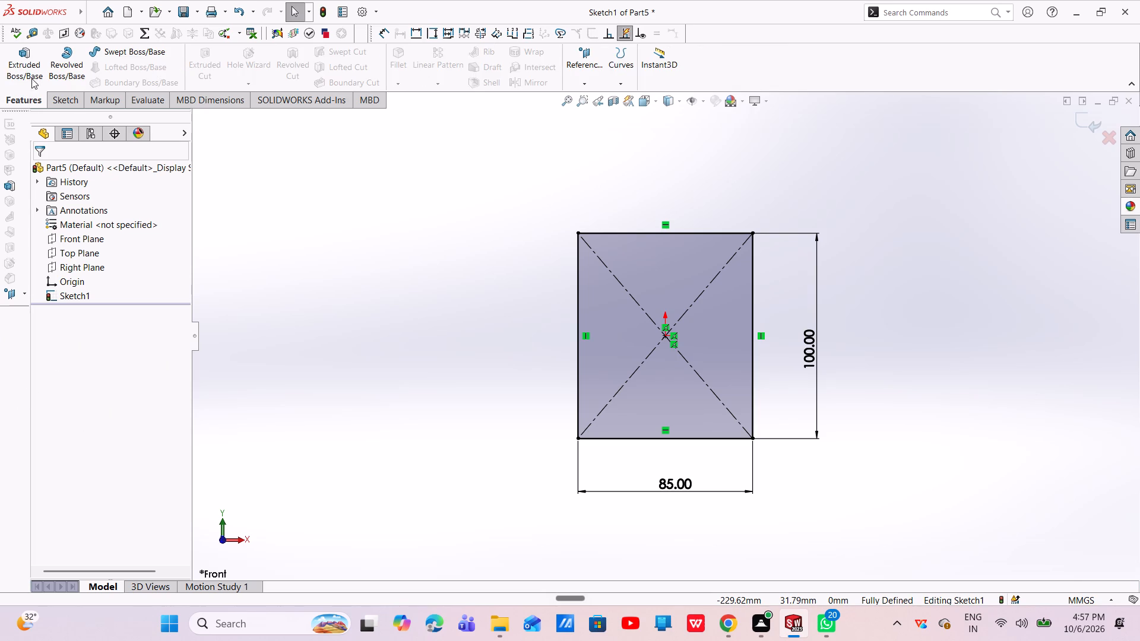
left_click(31, 78)
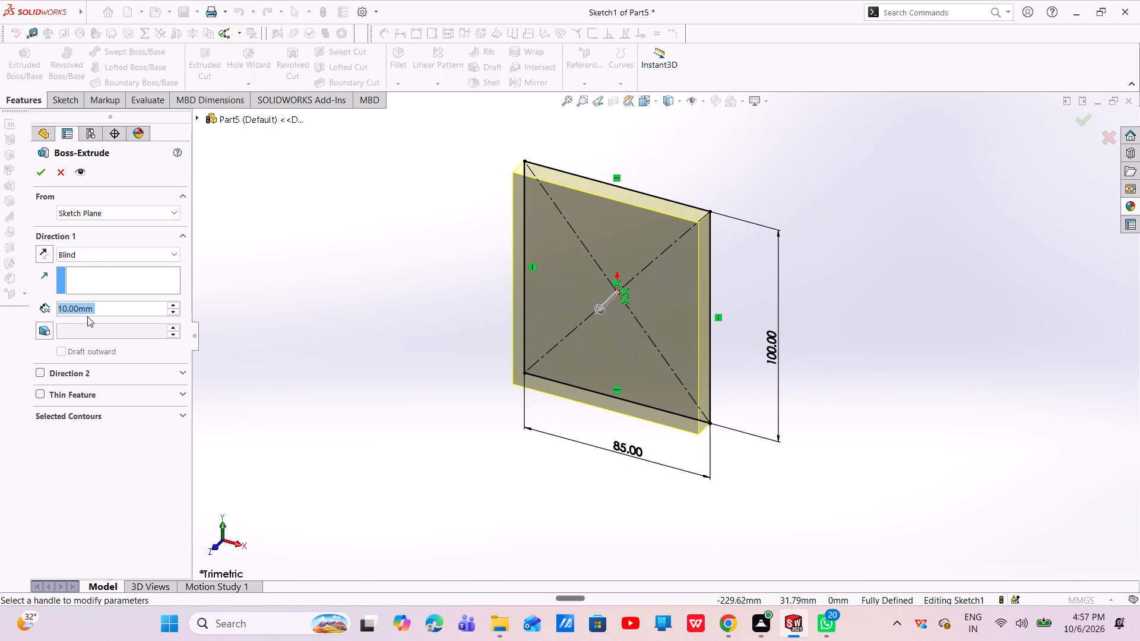
key("BackSpace")
type("15")
key("Return")
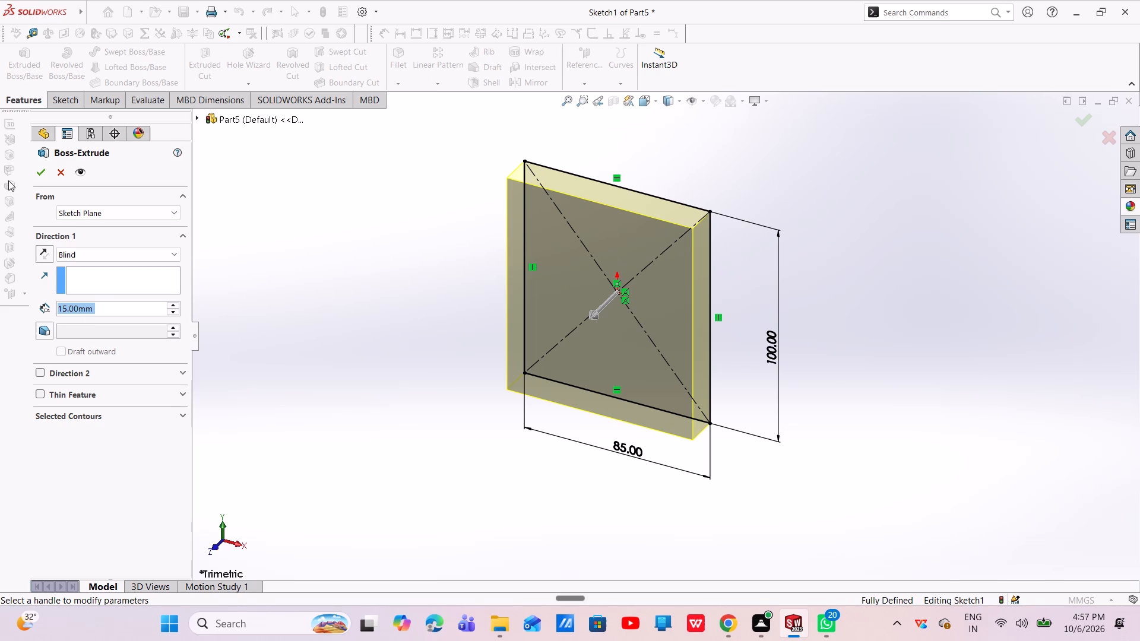
left_click(36, 176)
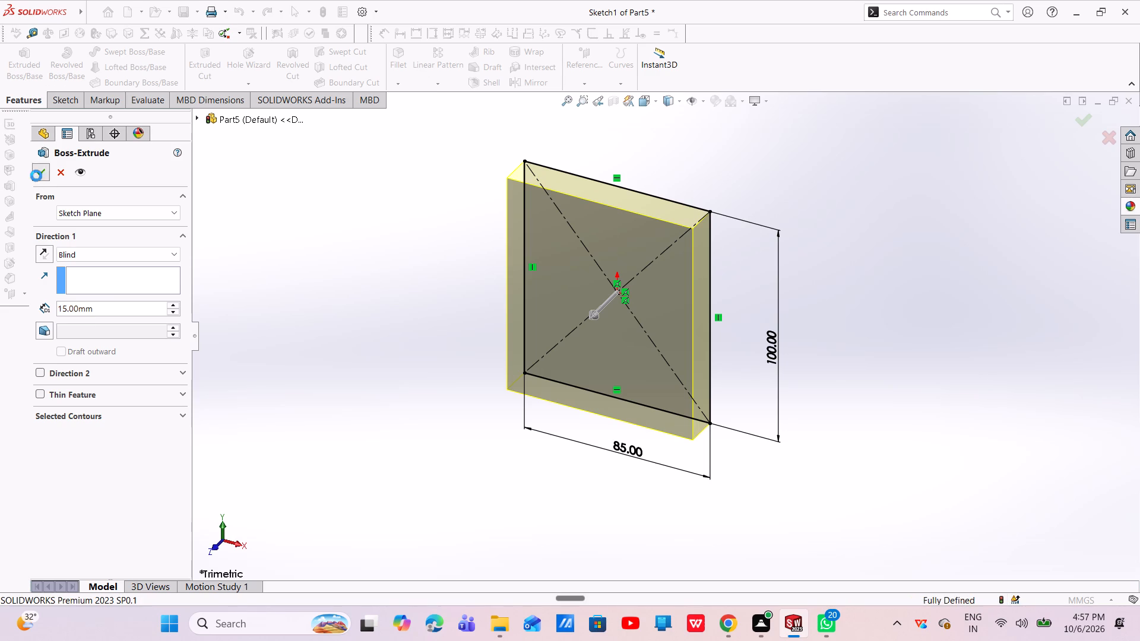
Start a sketch on the plate's front face and draw a line about 48 mm down its left edge from the upper corner.
left_click(562, 288)
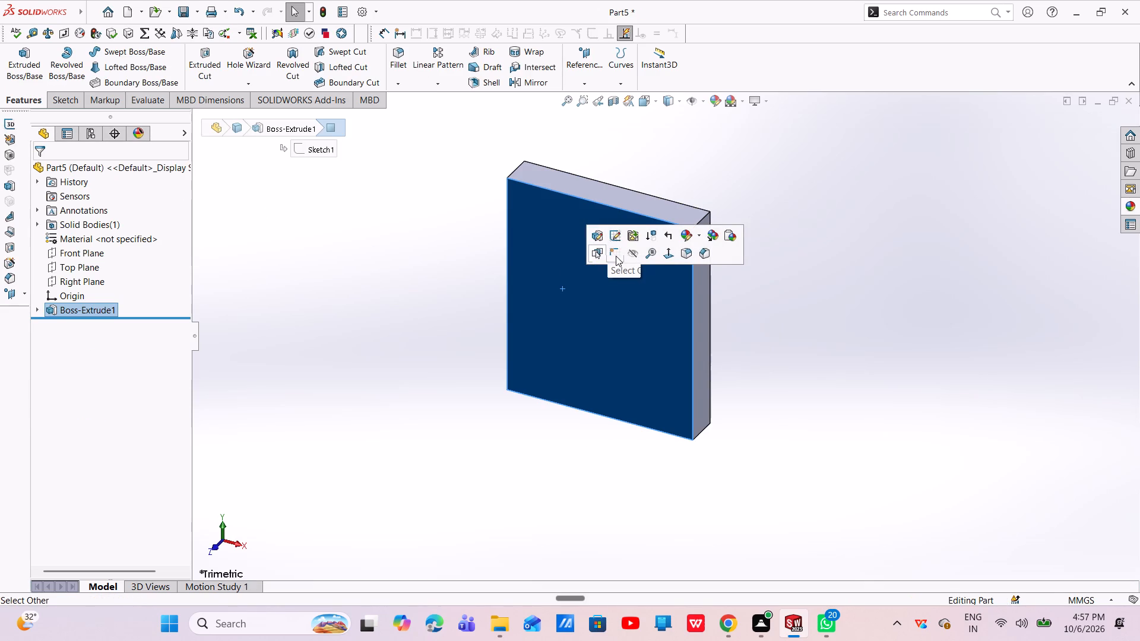
left_click(616, 256)
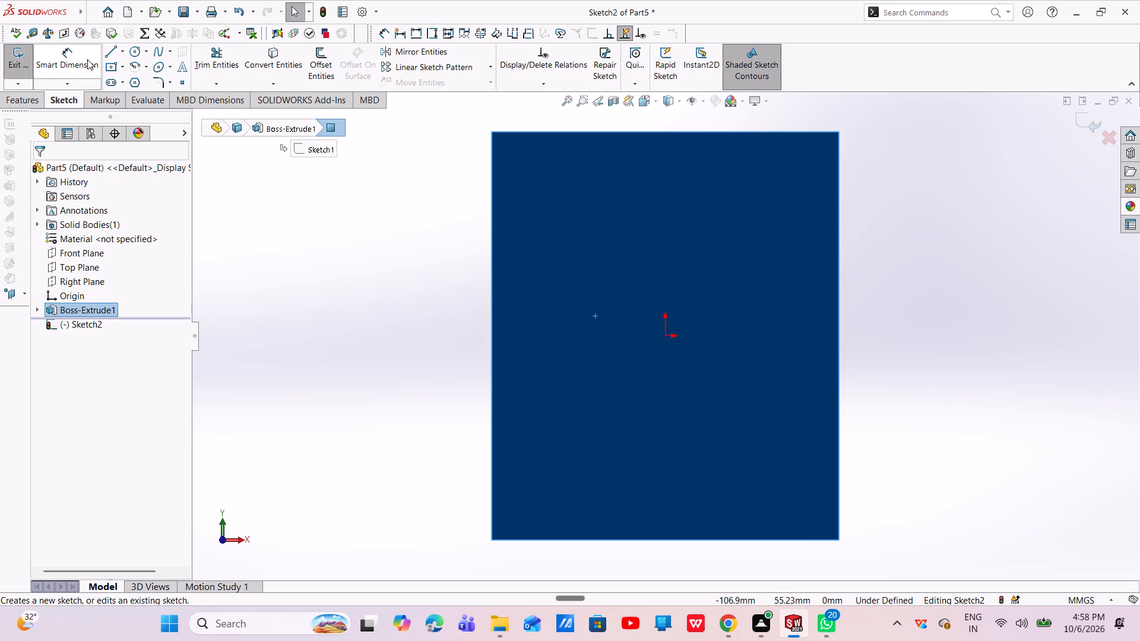
left_click(107, 55)
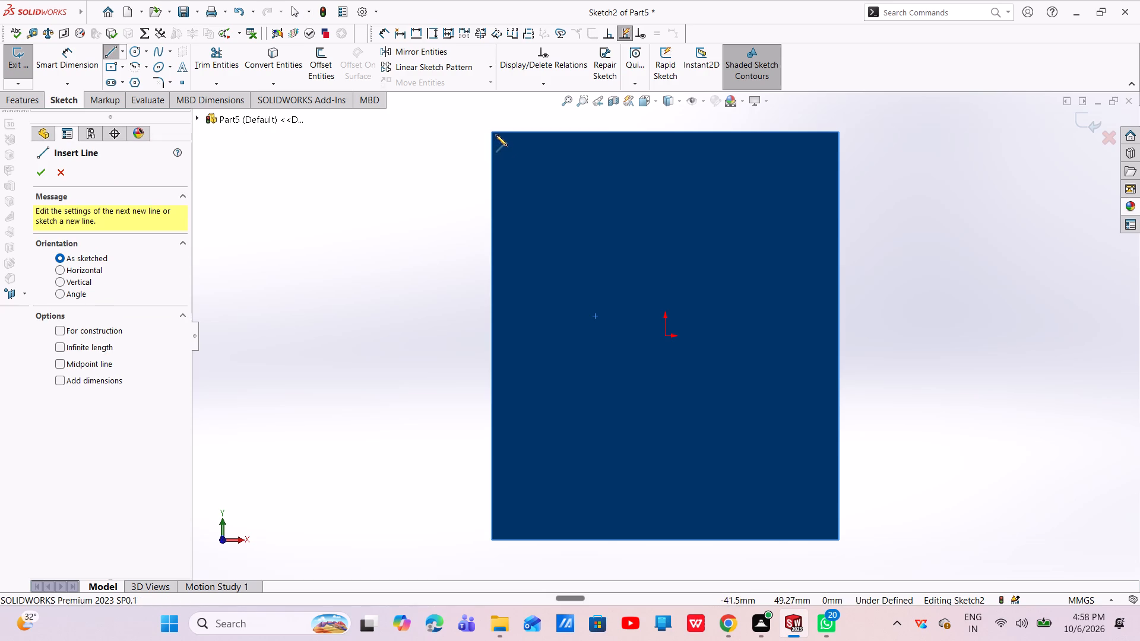
left_click(490, 133)
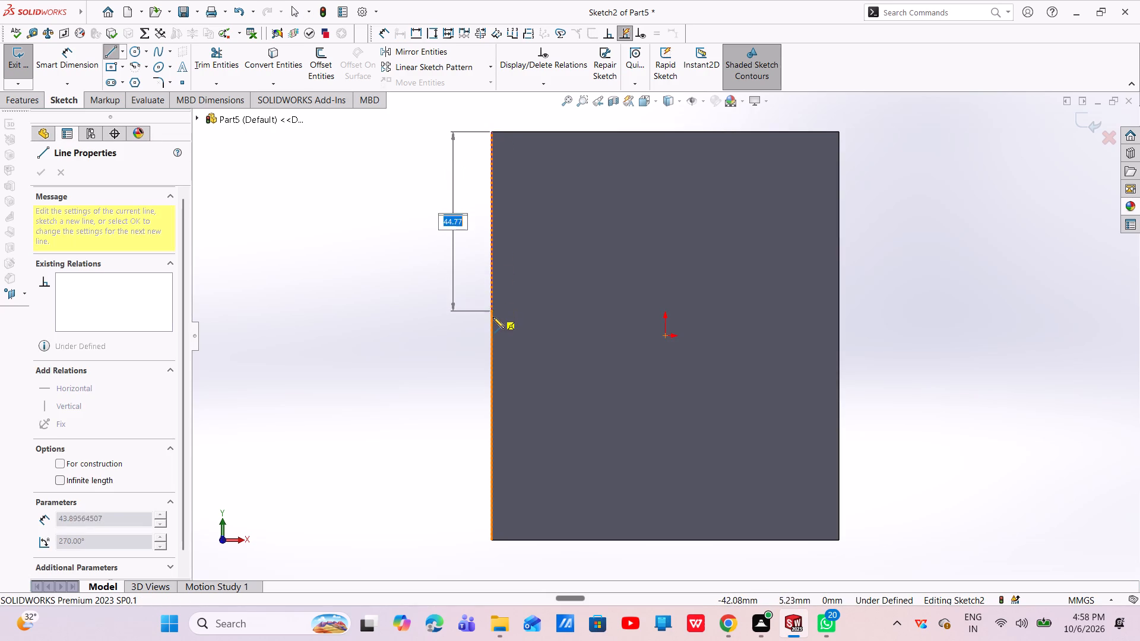
left_click(492, 329)
key("Escape")
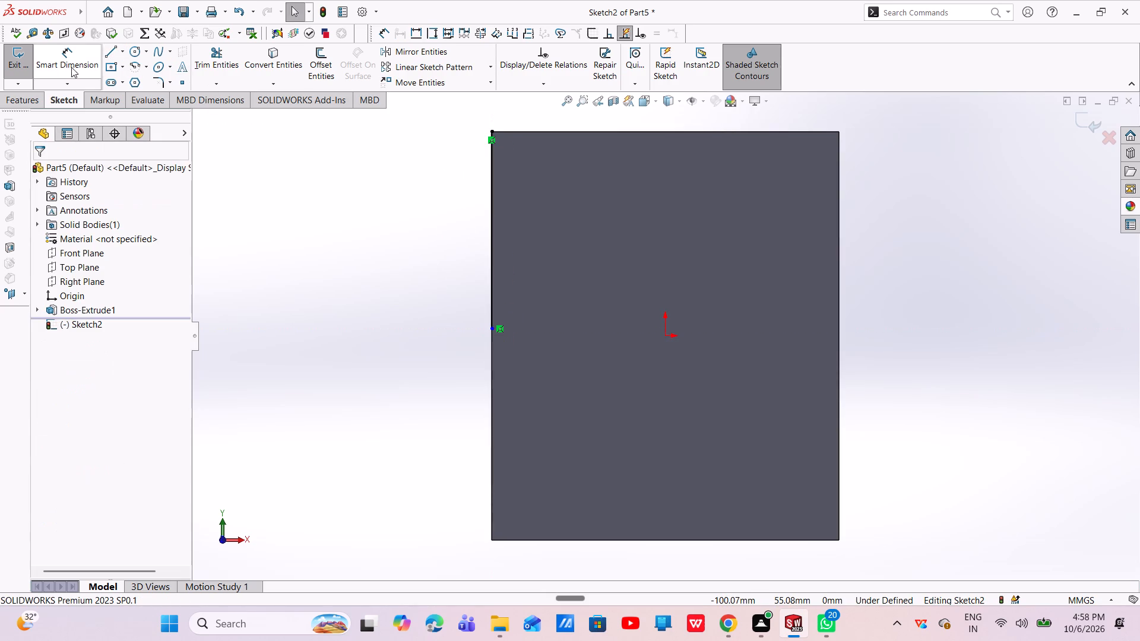
Dimension the line along the plate's left edge to 50 mm.
left_click(74, 61)
left_click(493, 224)
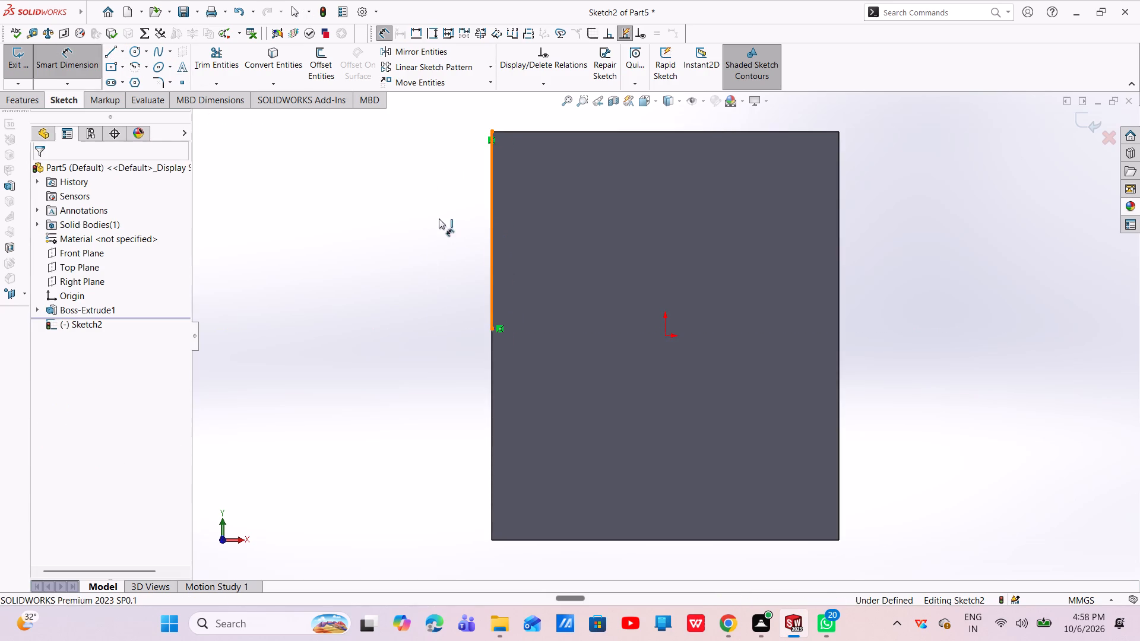
left_click(423, 212)
key("BackSpace")
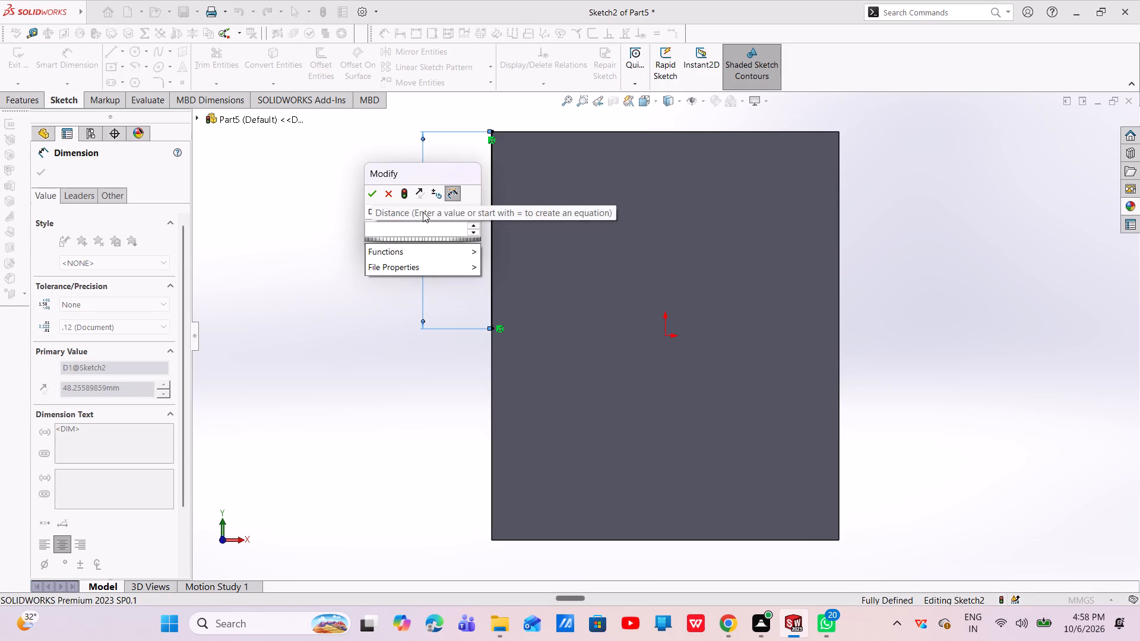
type("50")
key("Return")
key("Escape")
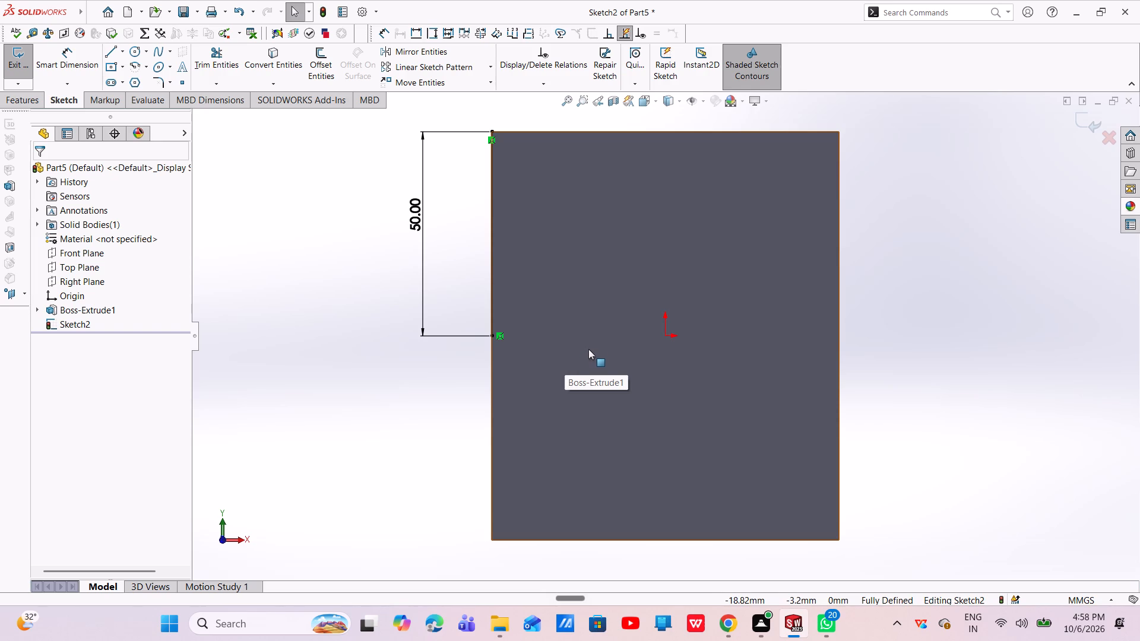
Close the profile with lines across the plate's width, up the right edge to the corner, and back along the top edge.
left_click(109, 55)
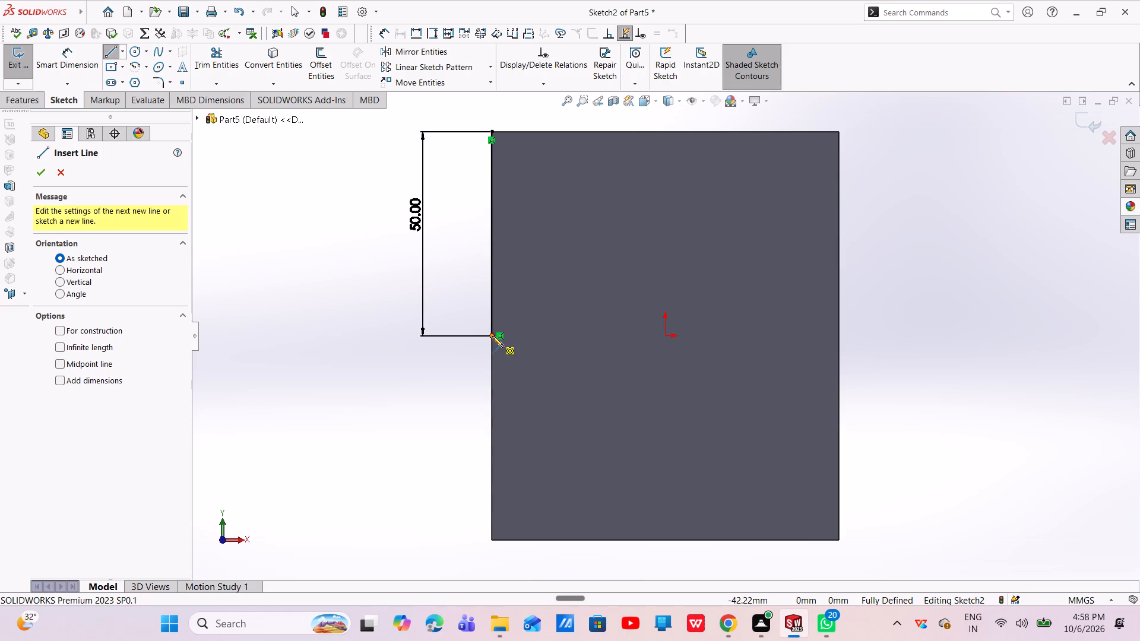
left_click(492, 336)
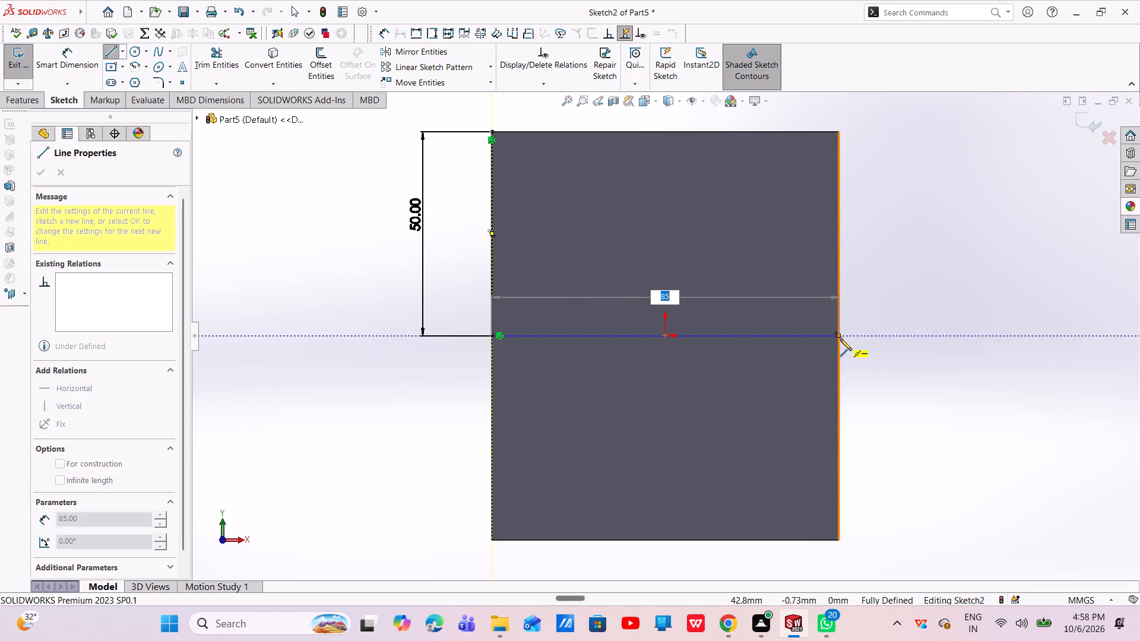
left_click(840, 339)
left_click(670, 316)
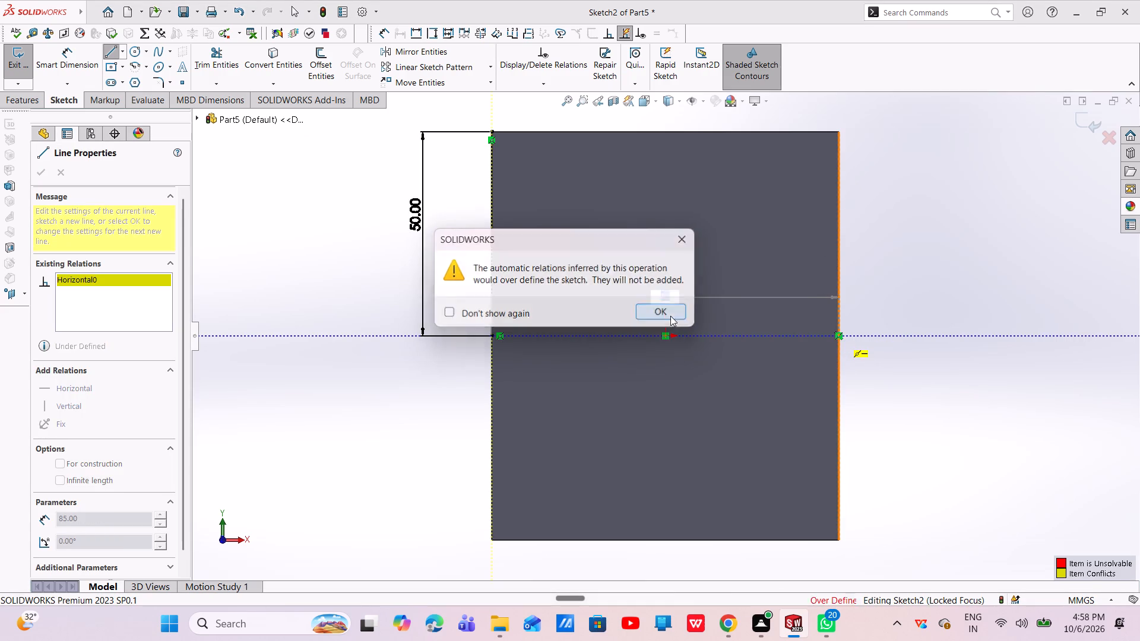
left_click(838, 130)
left_click(493, 132)
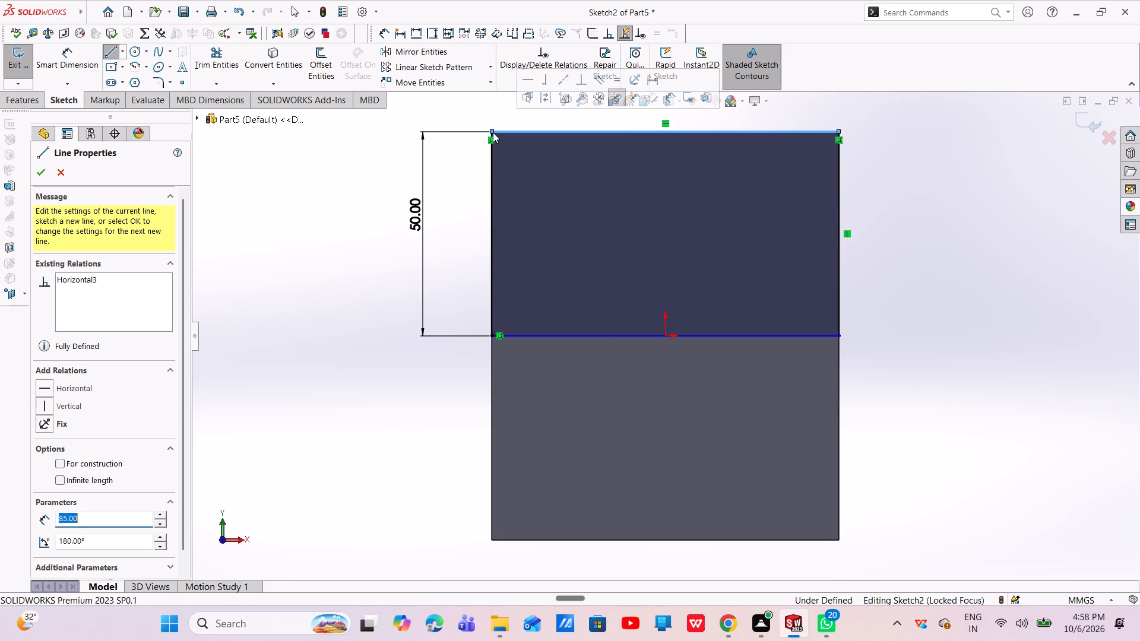
key("Escape")
key("Escape")
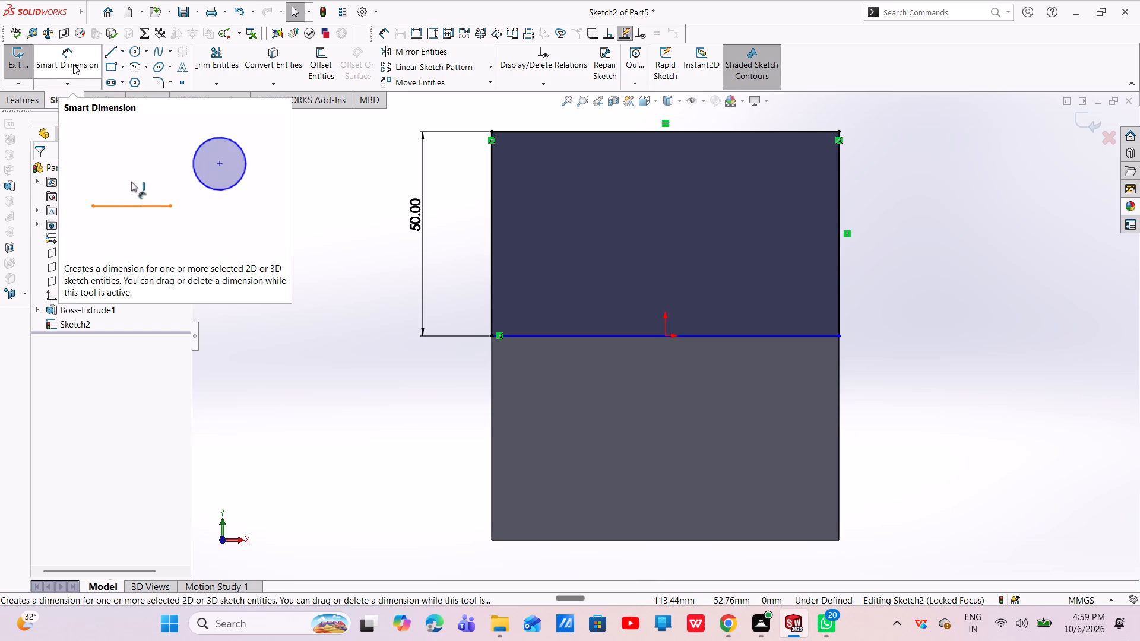
Extrude the 50 mm high profile on the plate's front face as a blind boss 60 mm deep.
left_click(23, 96)
left_click(23, 78)
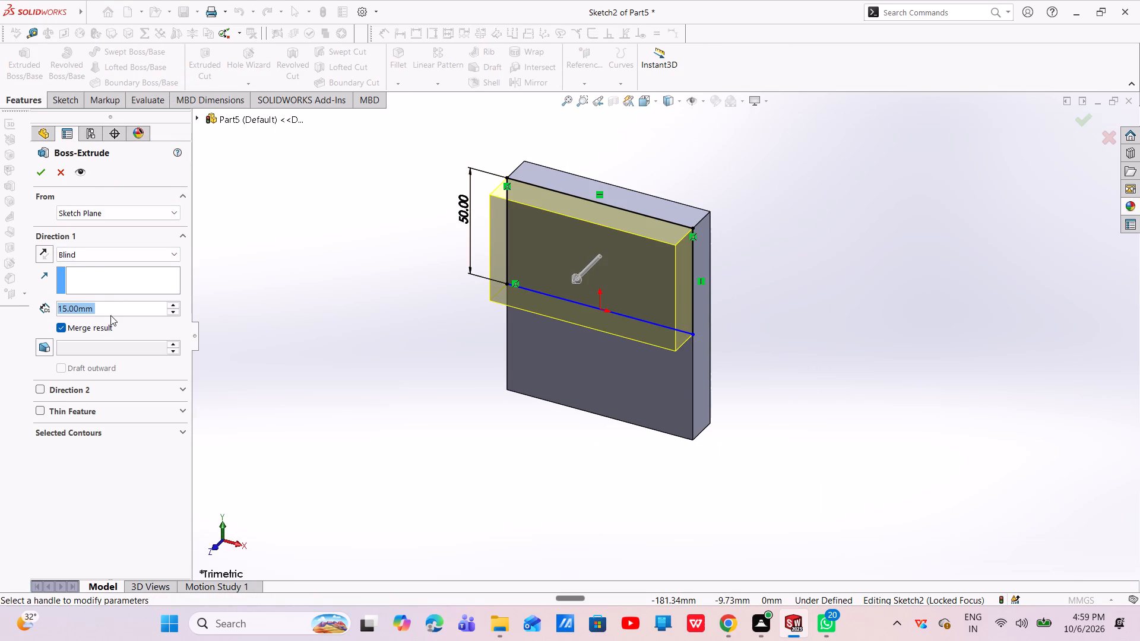
key("BackSpace")
type("60")
key("Return")
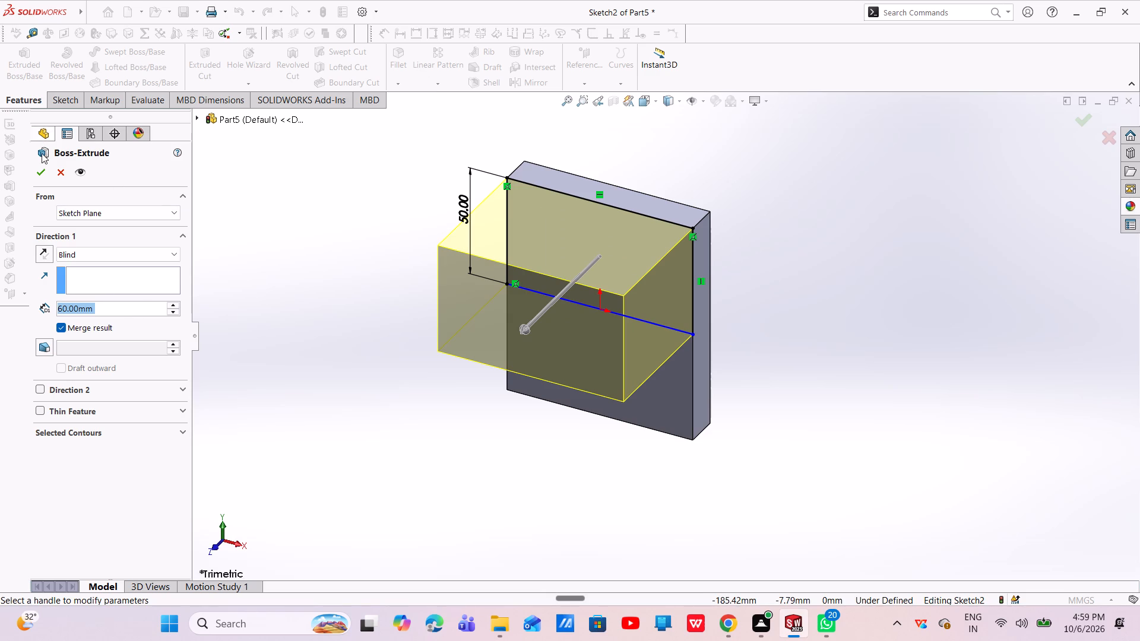
left_click(36, 170)
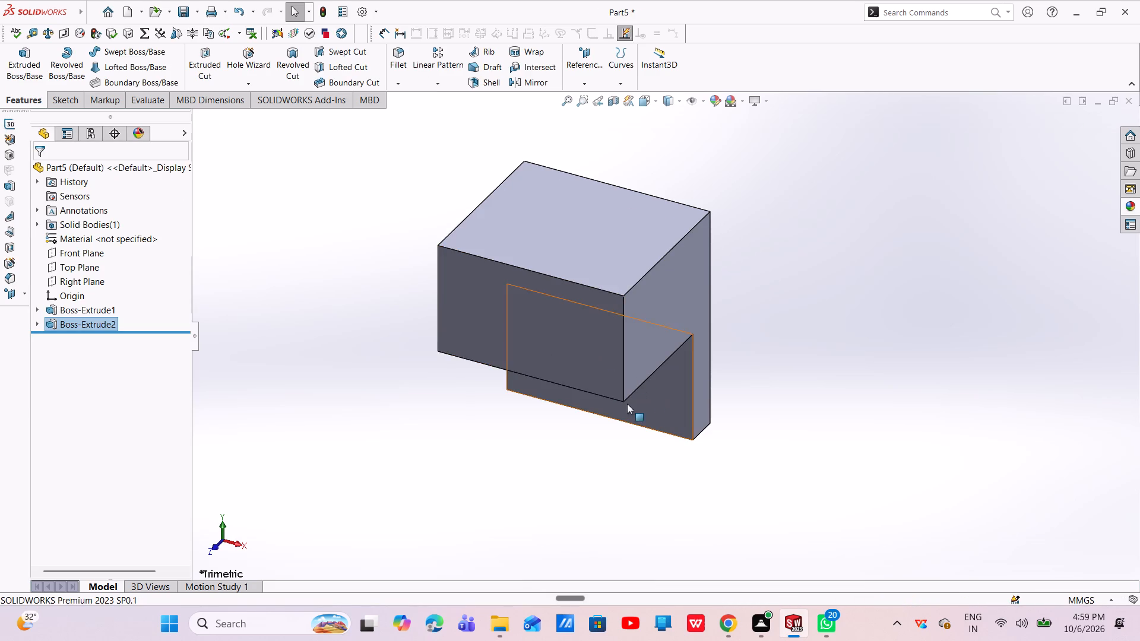
Start a sketch on the front face of the 60 mm deep block.
middle_click_drag(627, 404, 672, 203)
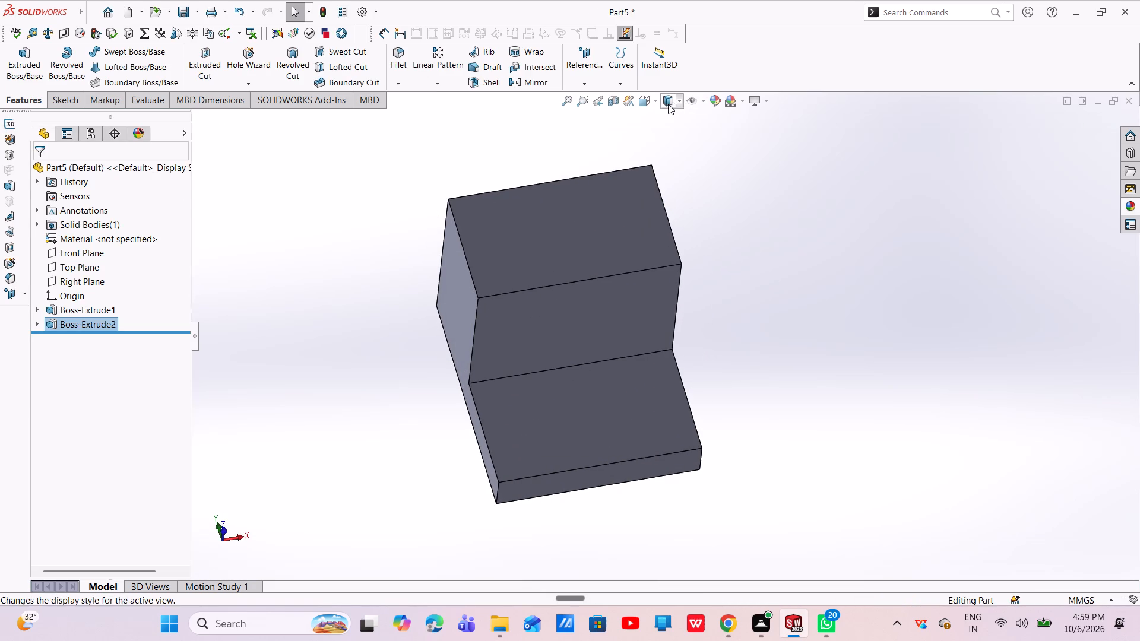
left_click(656, 104)
left_click(710, 135)
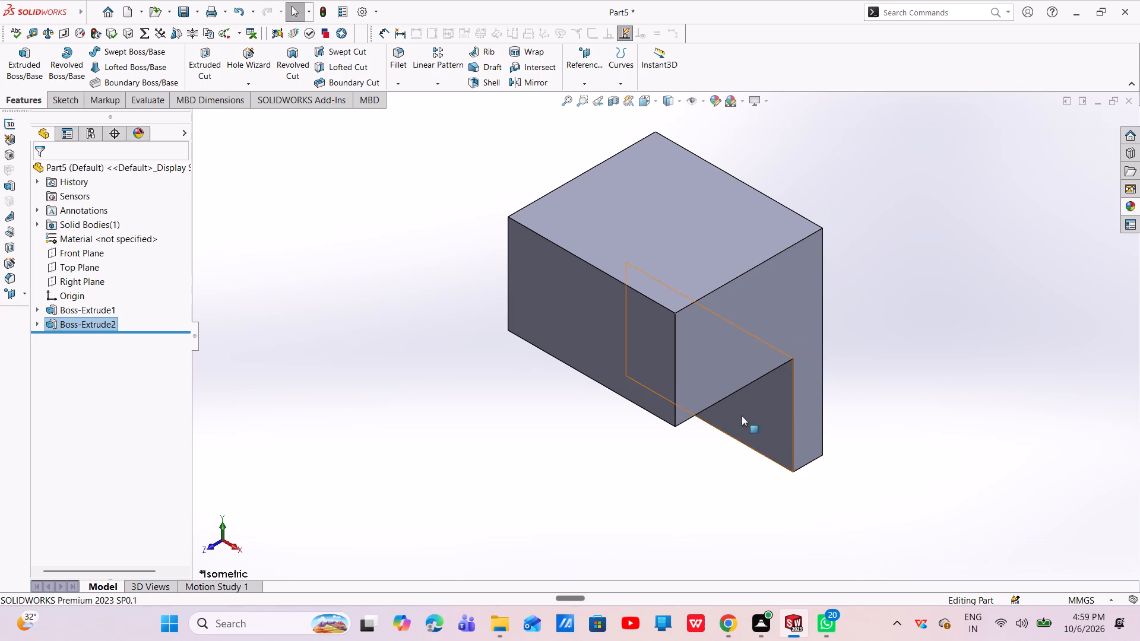
middle_click_drag(742, 415, 828, 207)
middle_click_drag(749, 520, 624, 388)
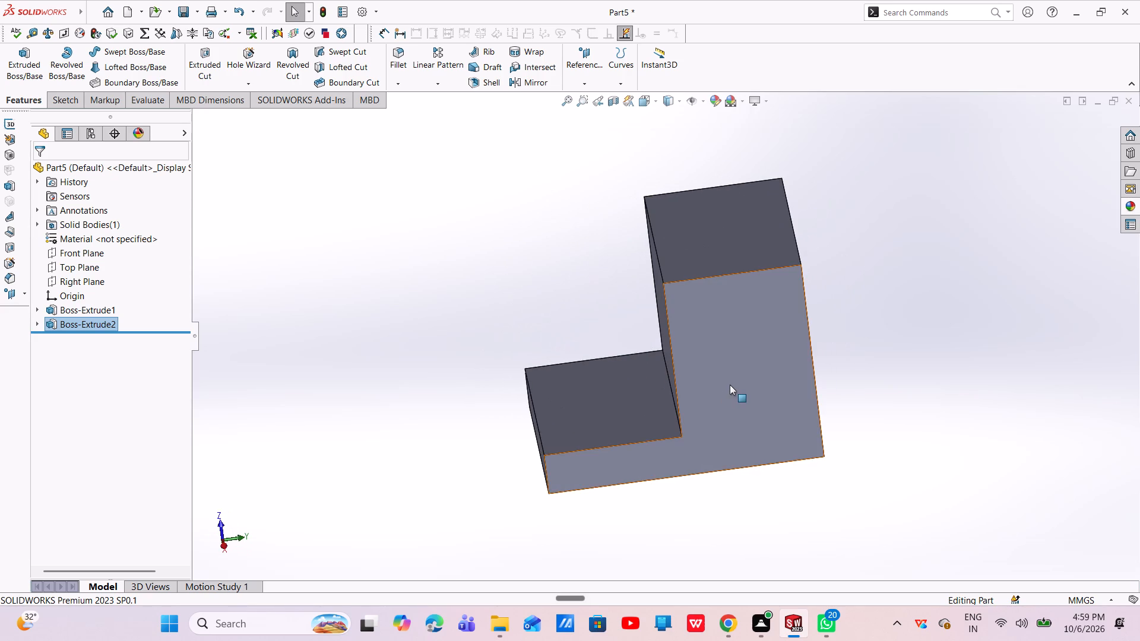
scroll(731, 378, "up", 3)
middle_click_drag(731, 379, 743, 382)
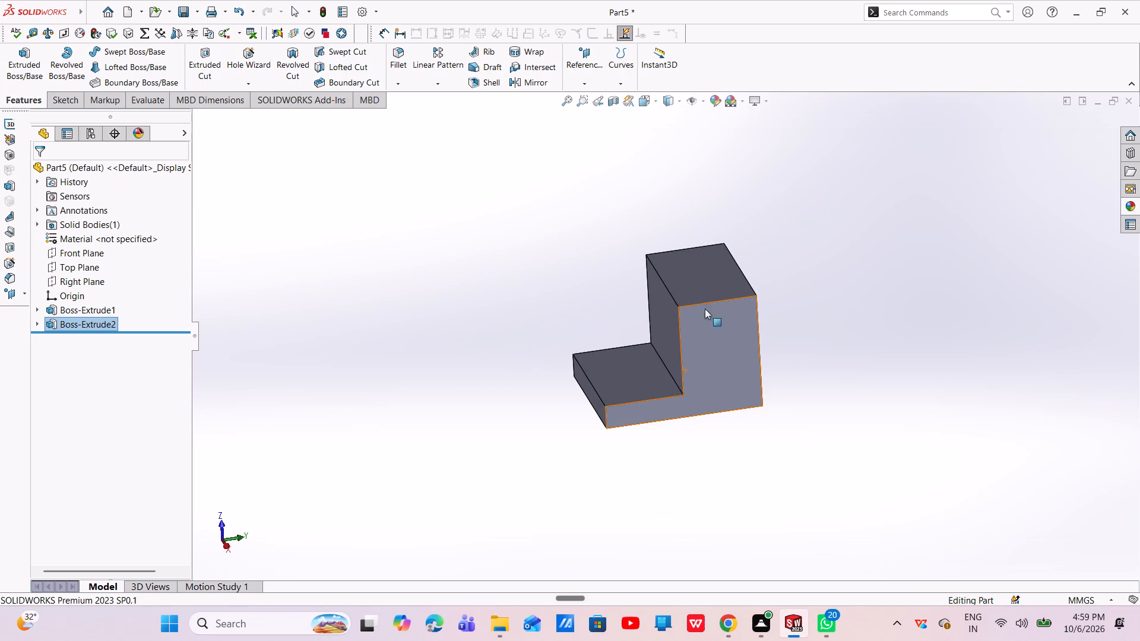
left_click(705, 281)
left_click(752, 243)
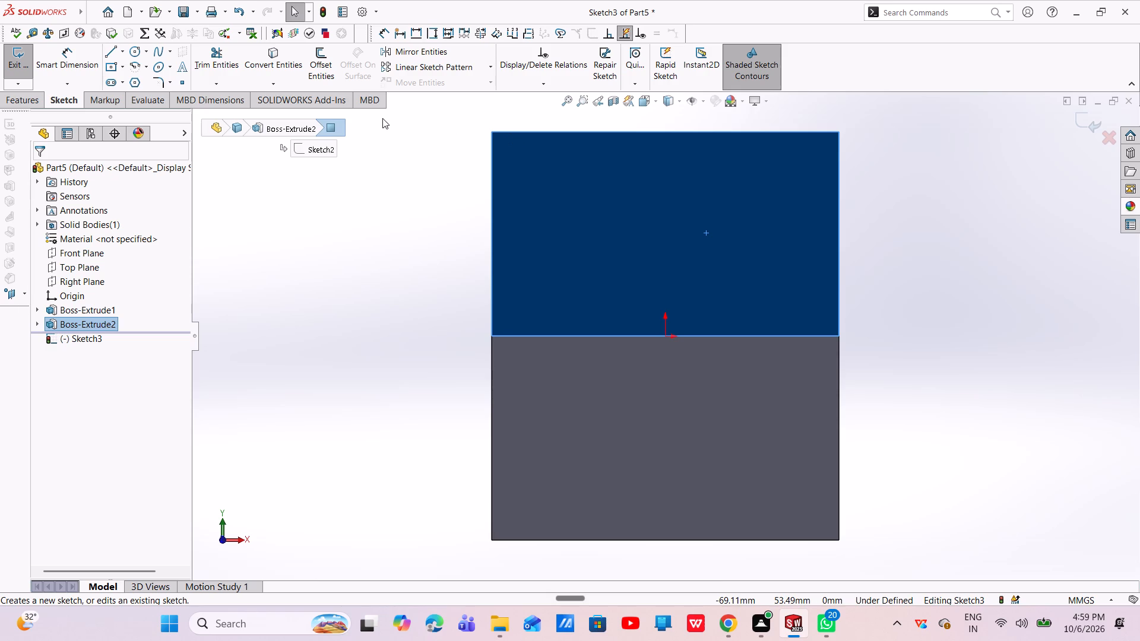
Draw a closed L-shaped profile from the face's upper-left corner: about 15 mm across, 32 down, 20 across, 18 down, and back along the face's edges.
left_click(111, 52)
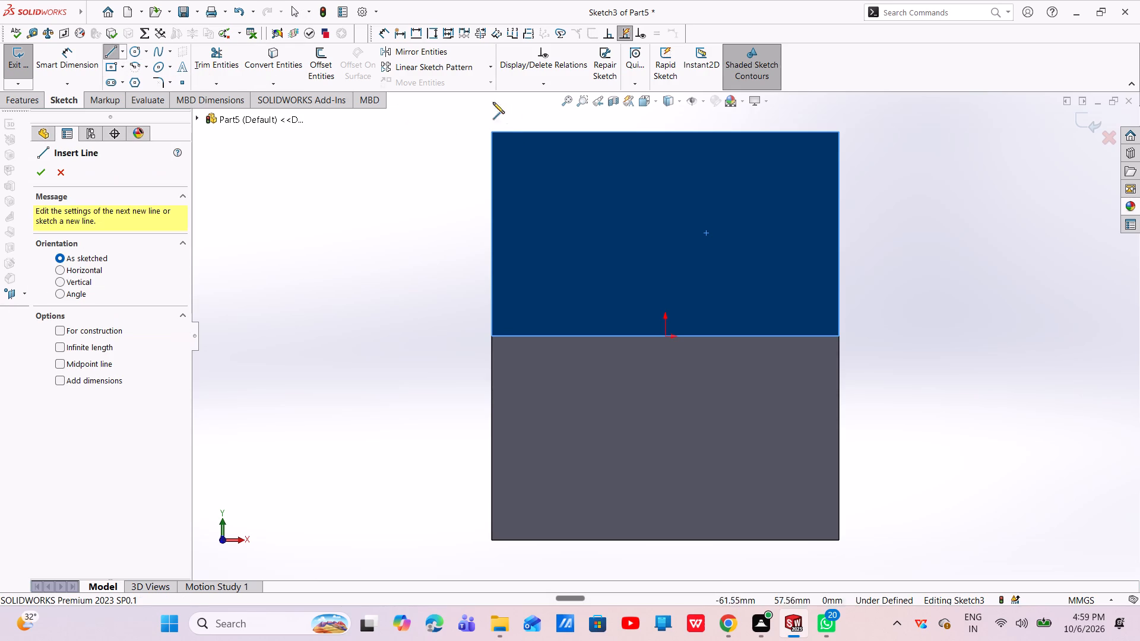
left_click(493, 134)
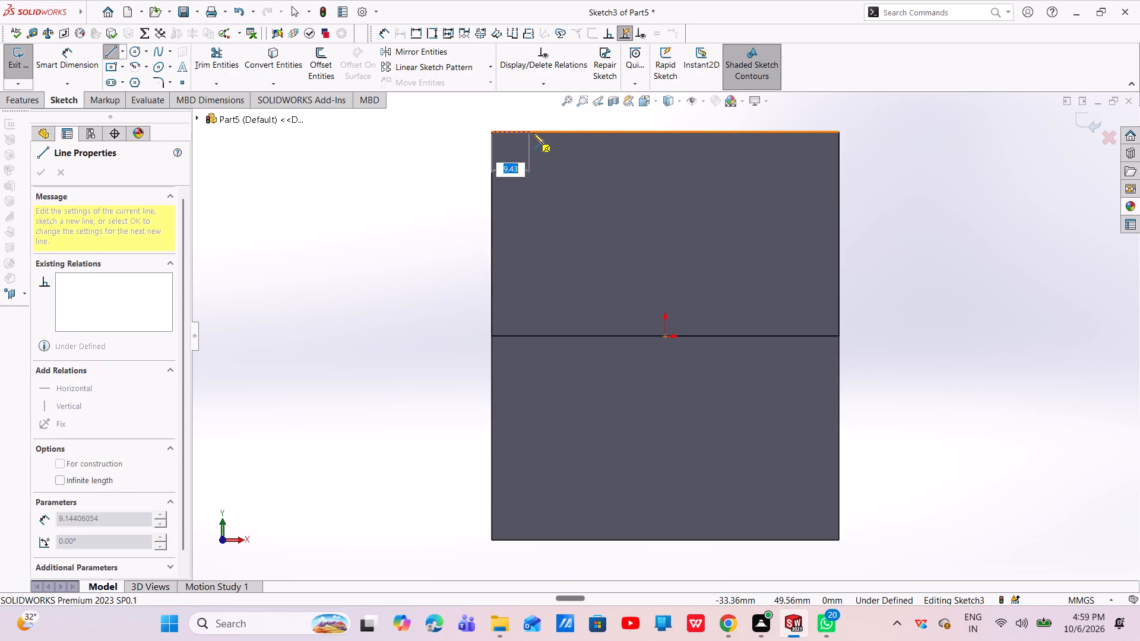
left_click(552, 132)
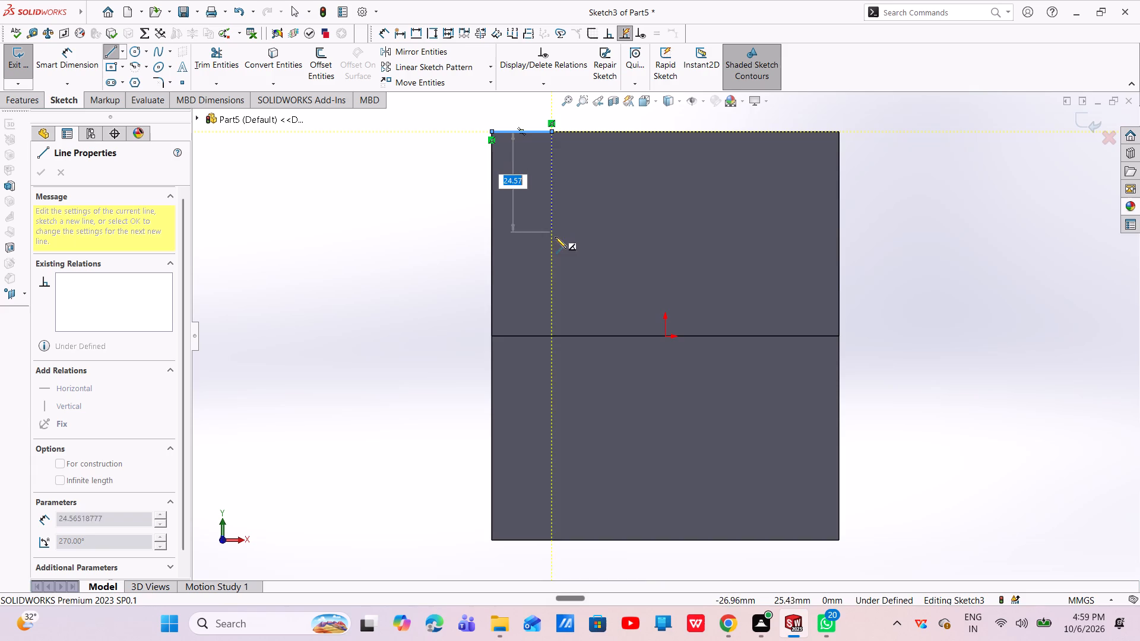
left_click(553, 262)
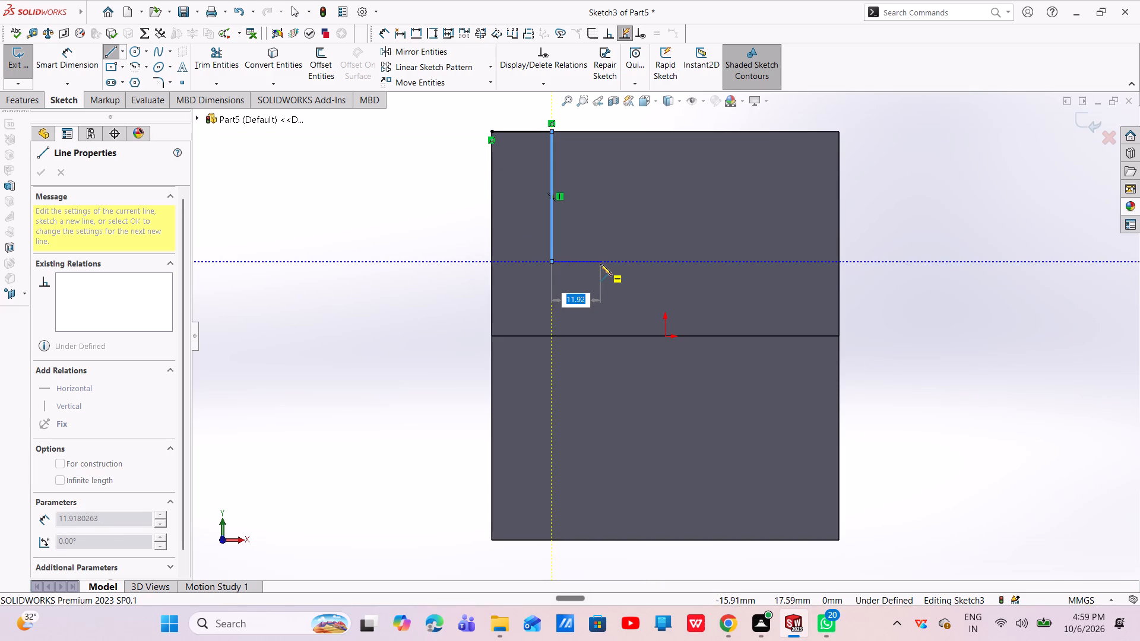
left_click(632, 263)
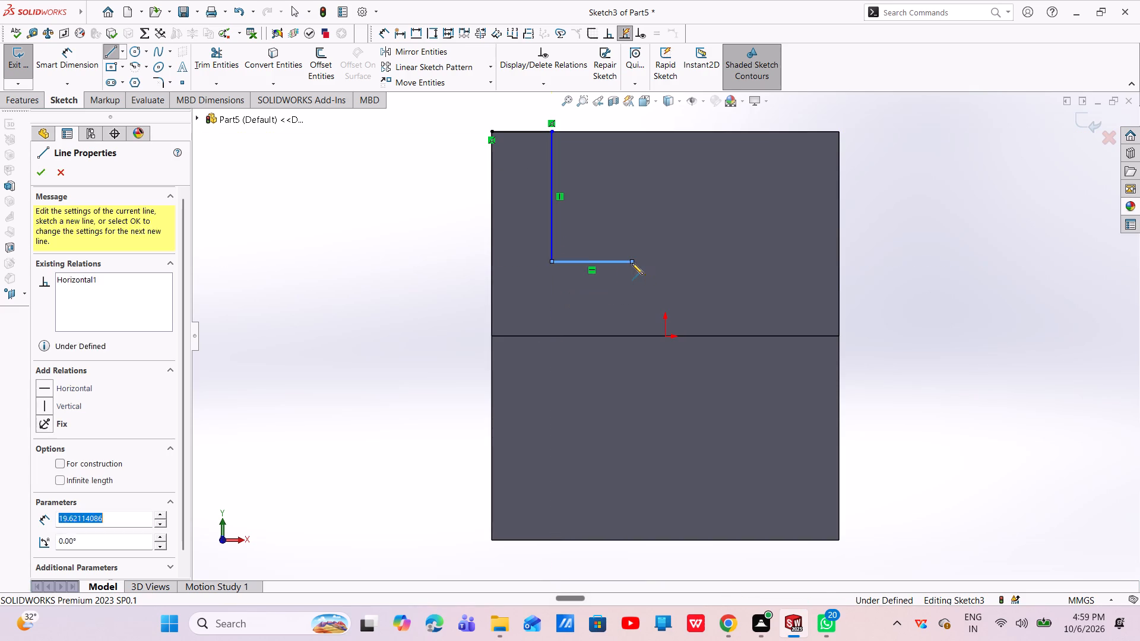
left_click(632, 335)
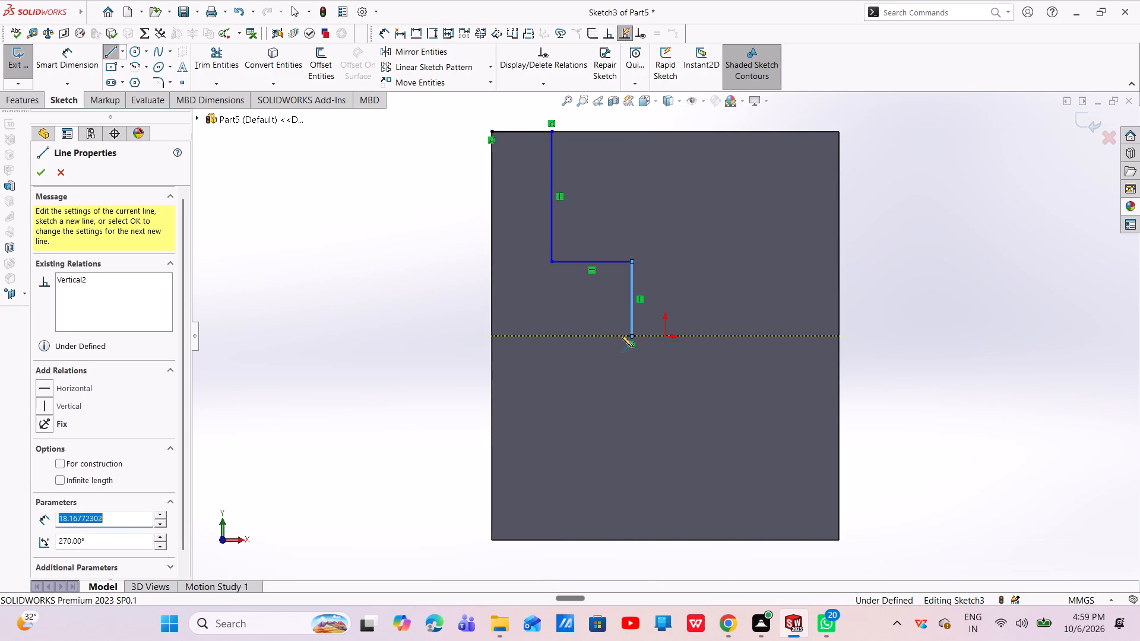
left_click(492, 336)
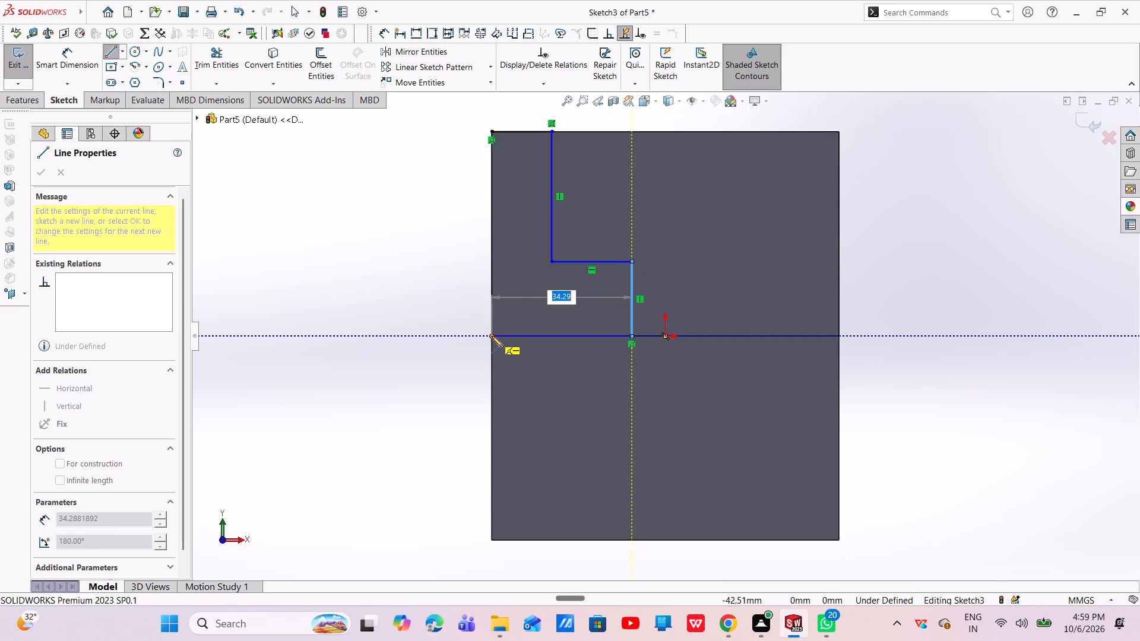
left_click(494, 132)
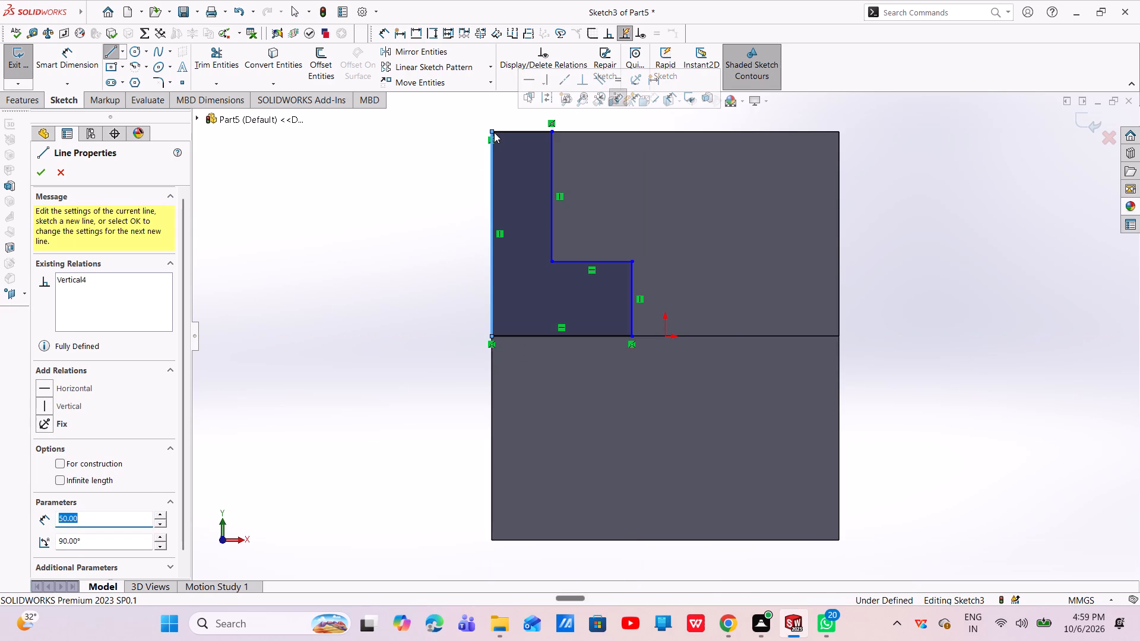
key("Escape")
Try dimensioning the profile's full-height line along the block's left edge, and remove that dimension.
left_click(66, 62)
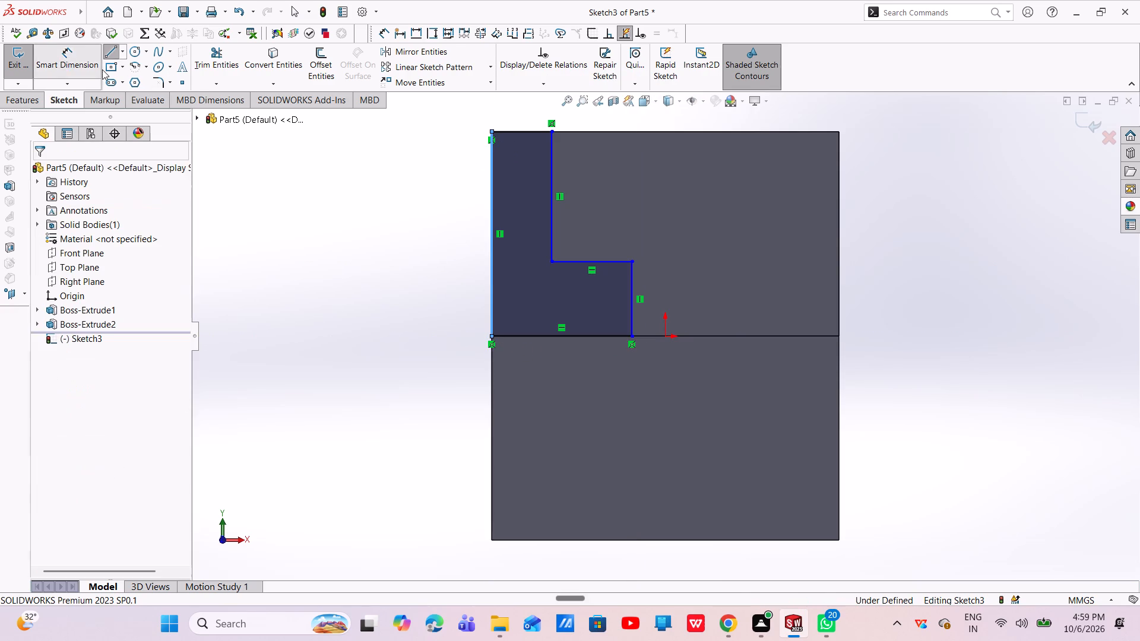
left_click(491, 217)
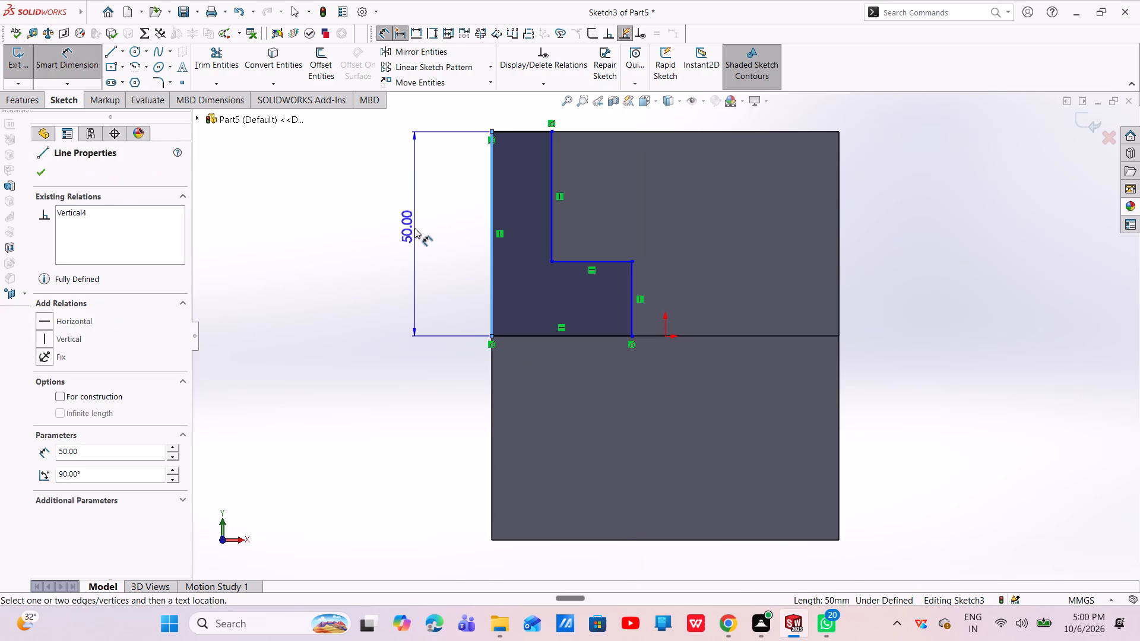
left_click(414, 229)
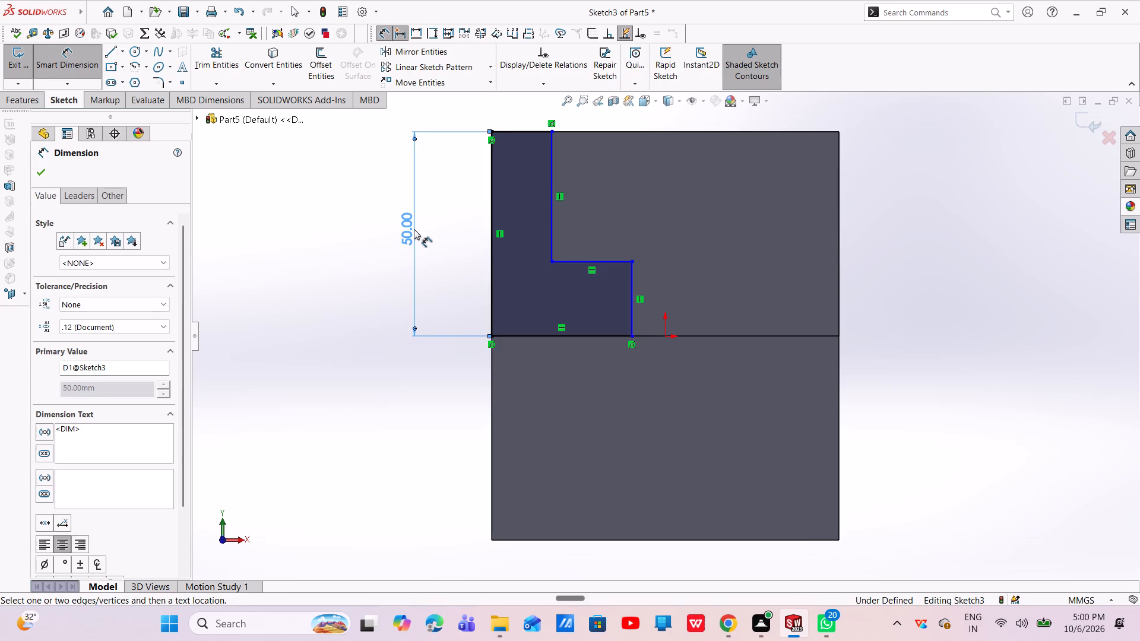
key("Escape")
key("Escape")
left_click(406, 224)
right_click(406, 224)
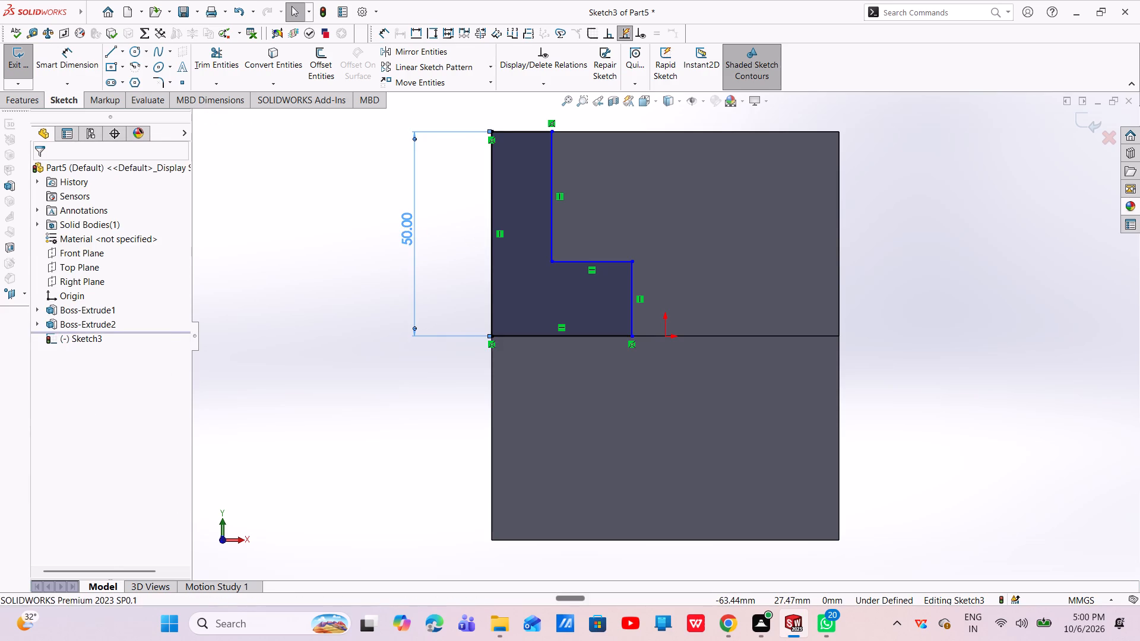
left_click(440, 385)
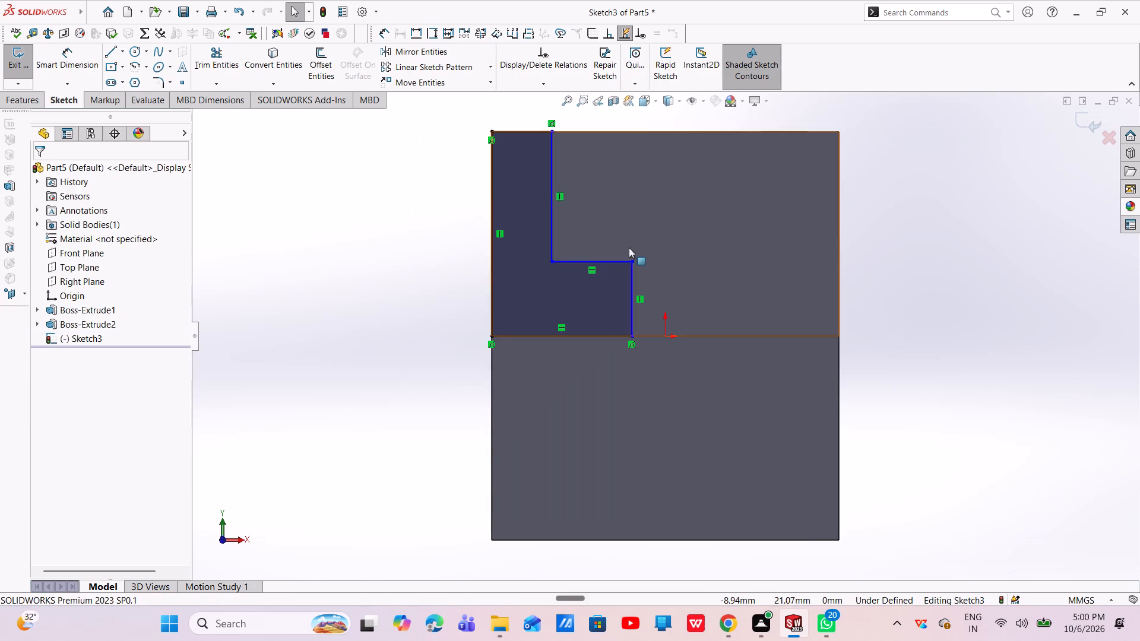
Dimension the vertical distance from the profile's upper-left corner to its inner corner to 35 mm.
left_click(89, 56)
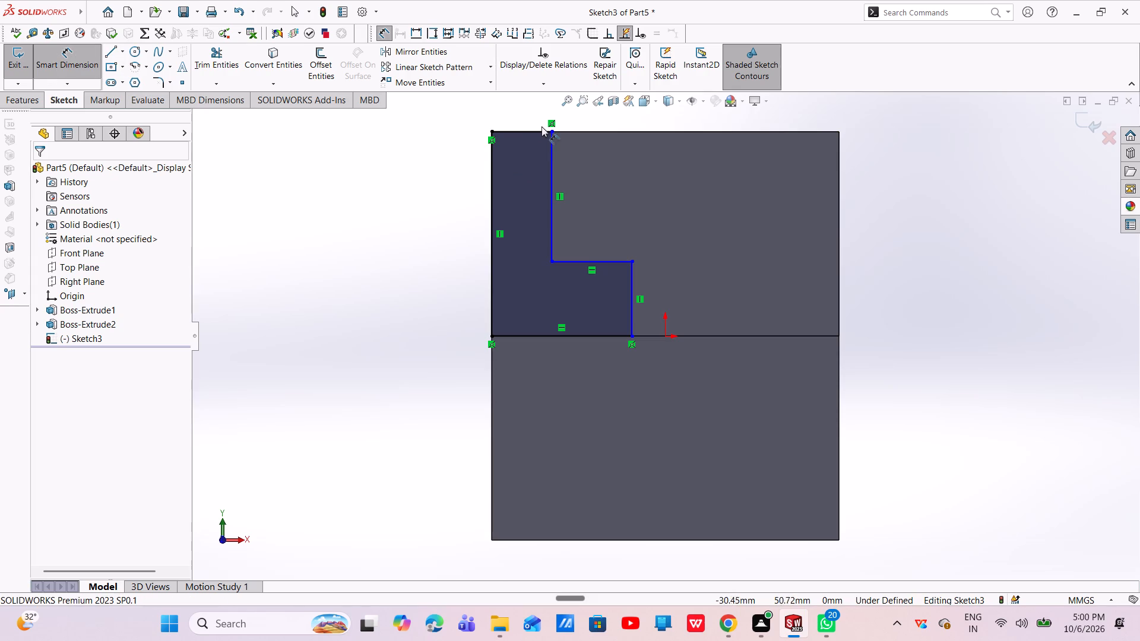
left_click(492, 131)
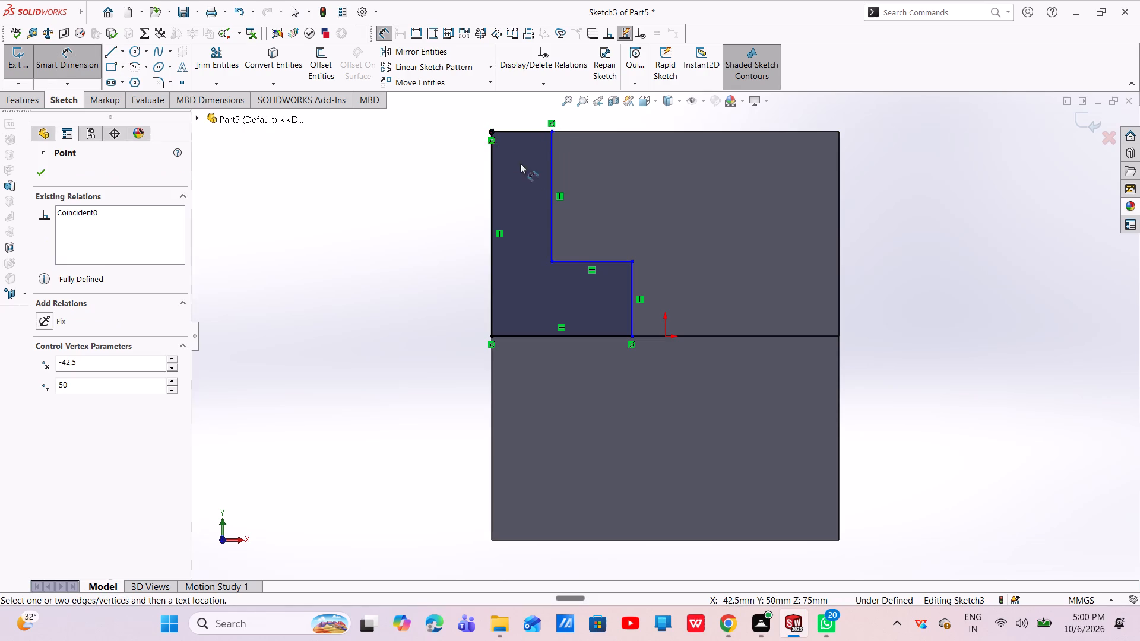
left_click(551, 261)
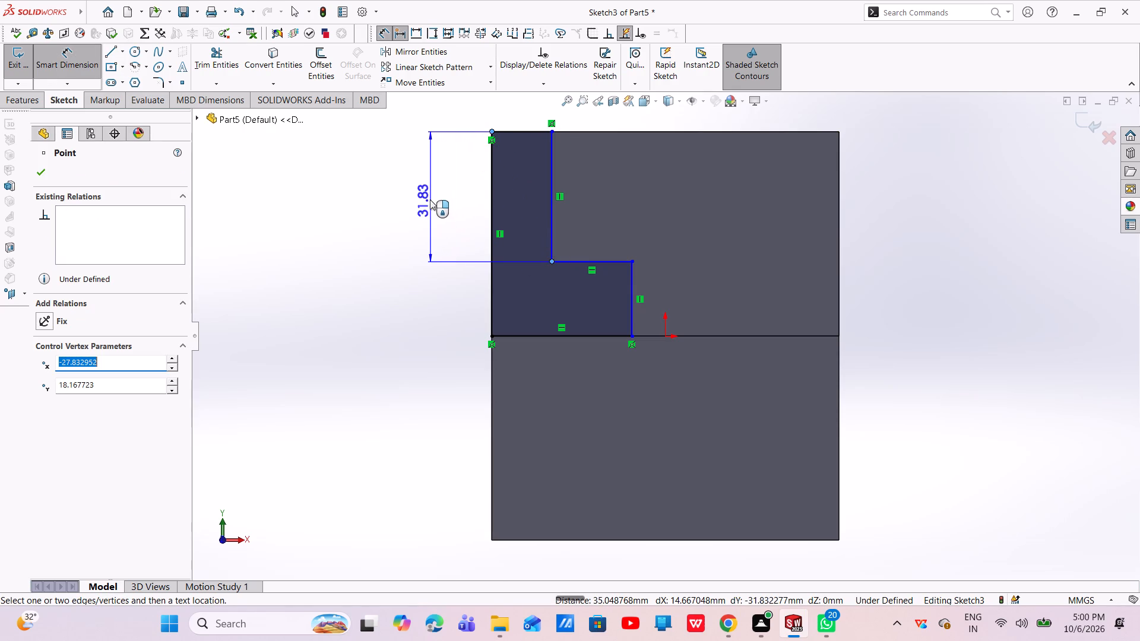
left_click(428, 196)
key("BackSpace")
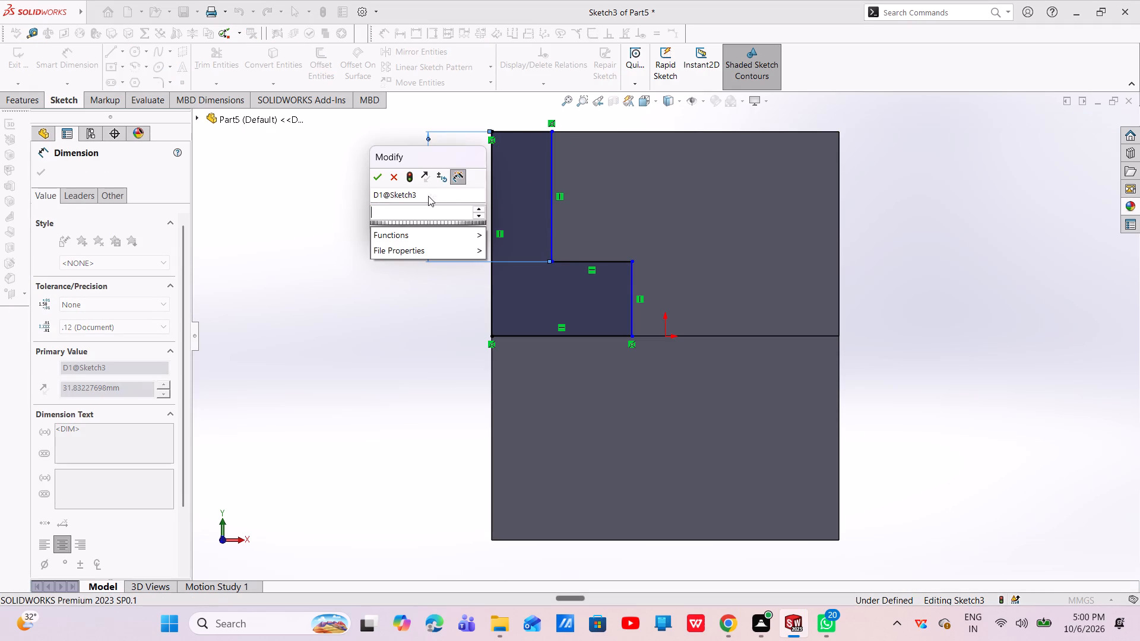
type("35")
key("Return")
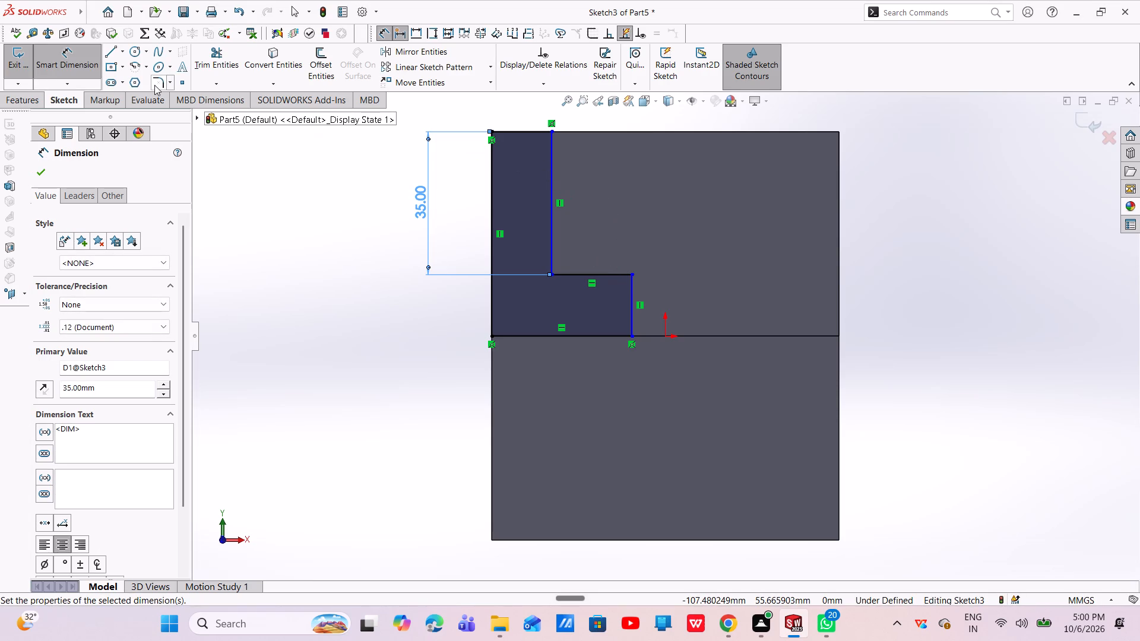
Dimension the profile's short line along the top edge to 15 mm.
left_click(520, 128)
left_click(517, 115)
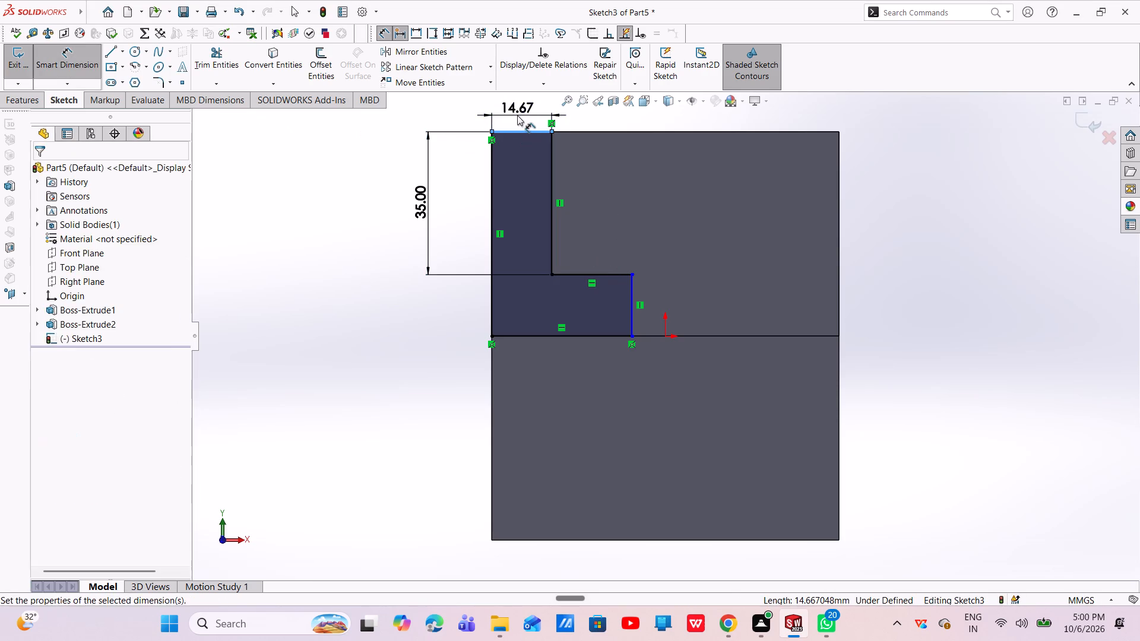
key("BackSpace")
type("15")
key("Return")
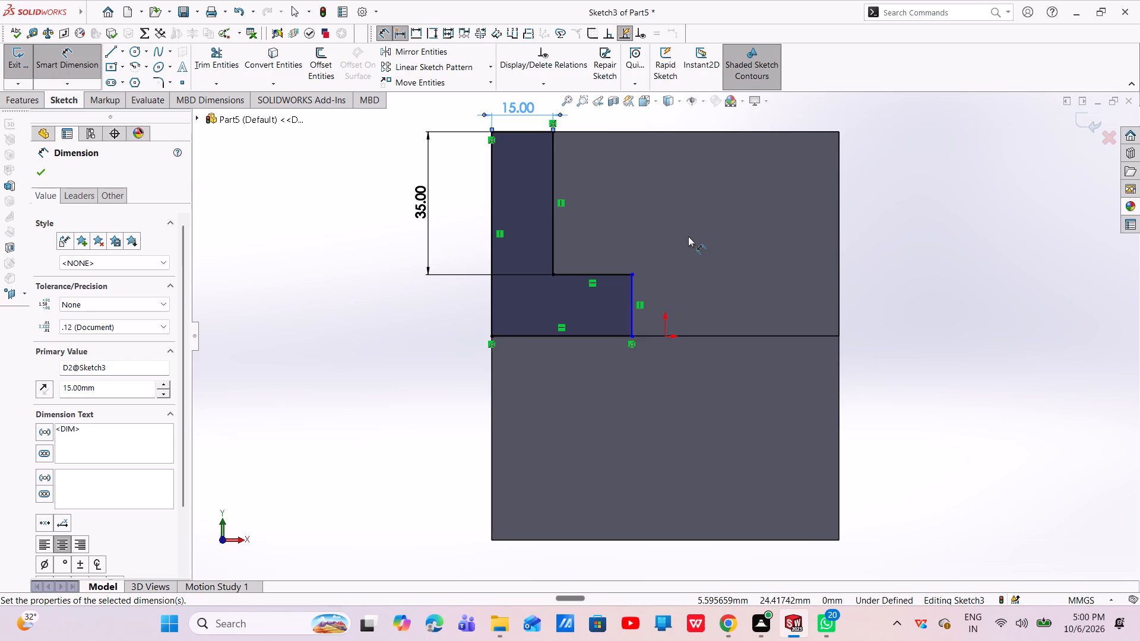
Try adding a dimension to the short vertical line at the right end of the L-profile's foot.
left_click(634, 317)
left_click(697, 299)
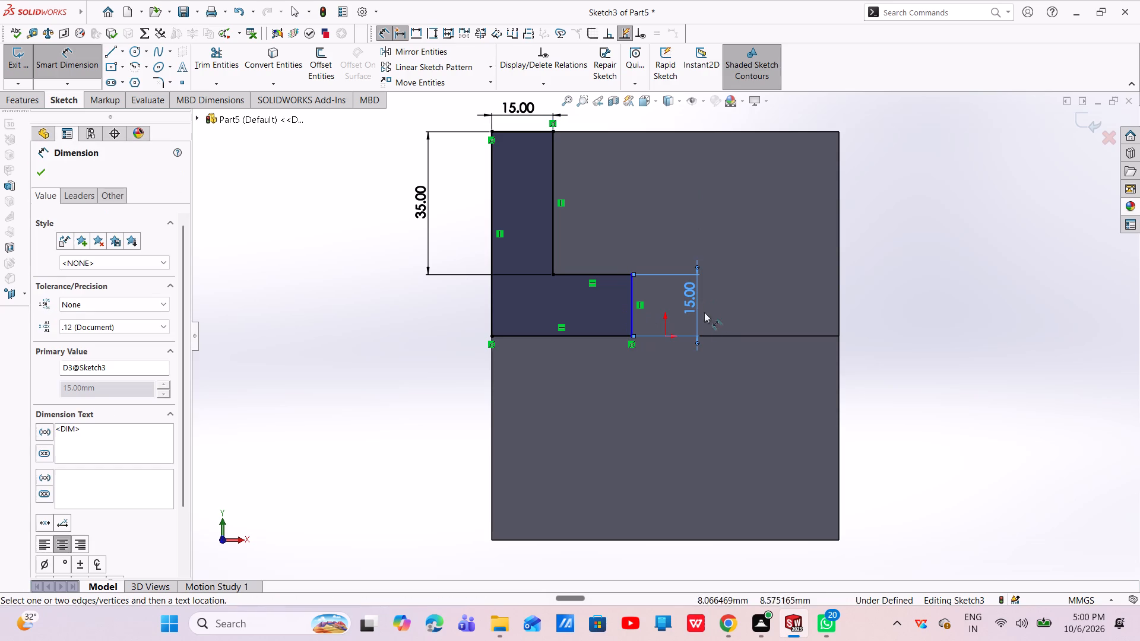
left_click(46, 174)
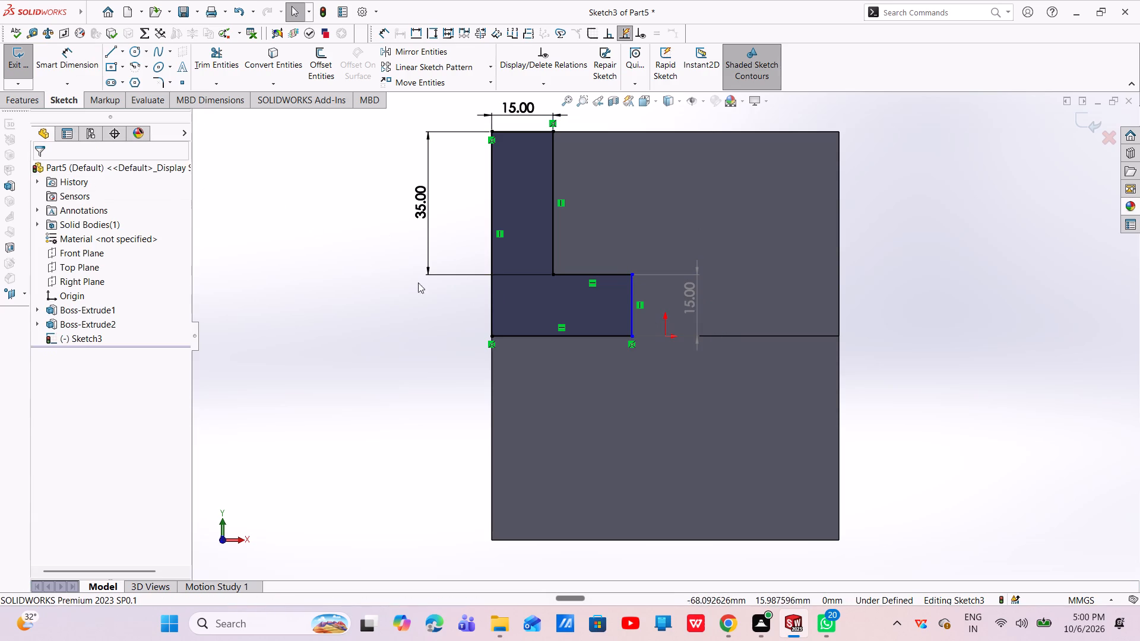
Undo the foot height dimension and the 15 mm value on the profile's top line.
key("ctrl+z")
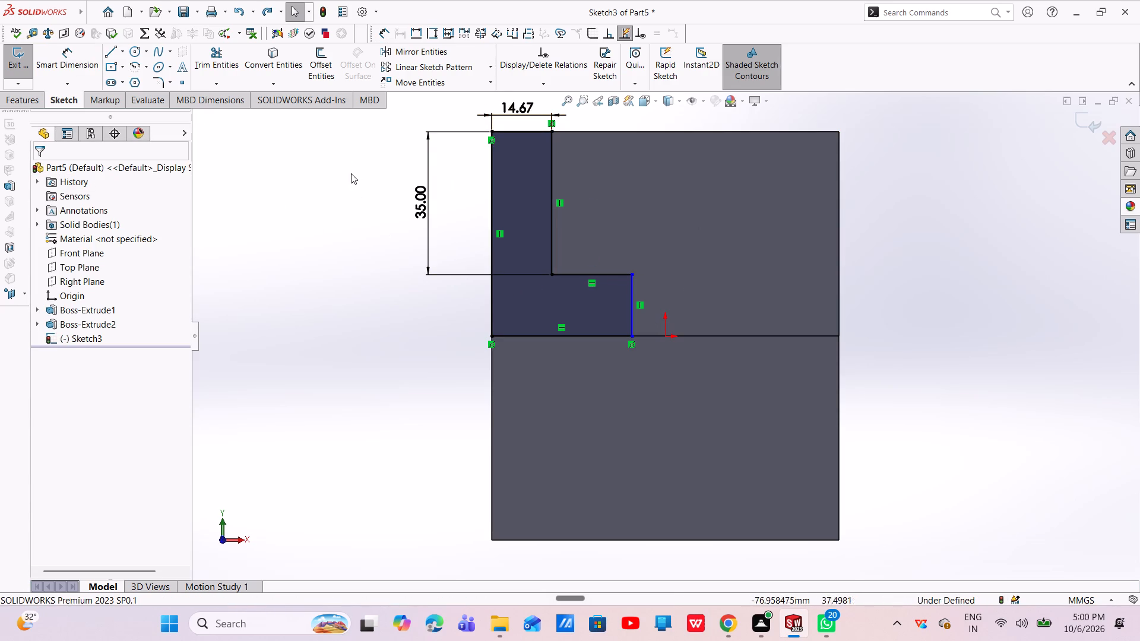
Draw a line about 20 mm along the top edge from the L-profile's upper-right corner, then 35 mm down to the foot's corner.
left_click(111, 55)
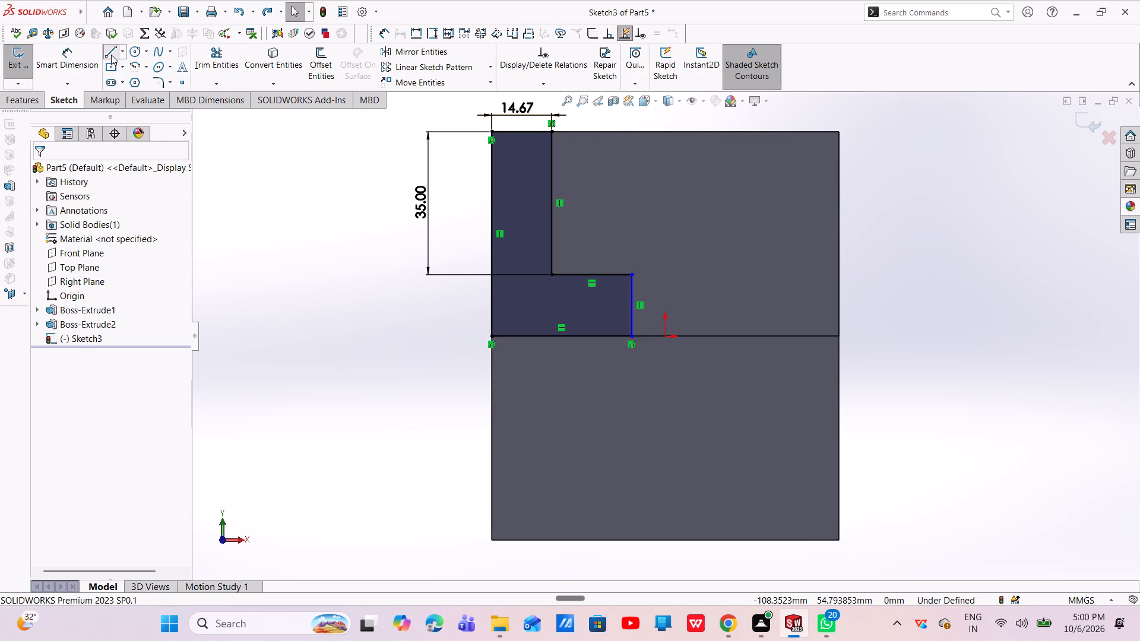
left_click(550, 132)
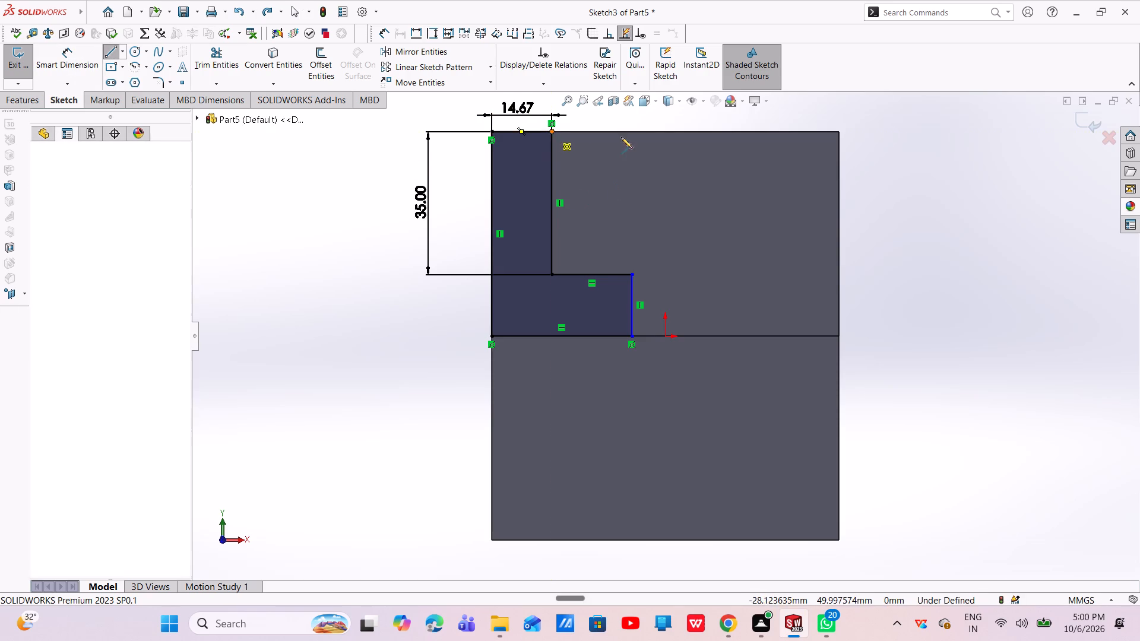
left_click(629, 132)
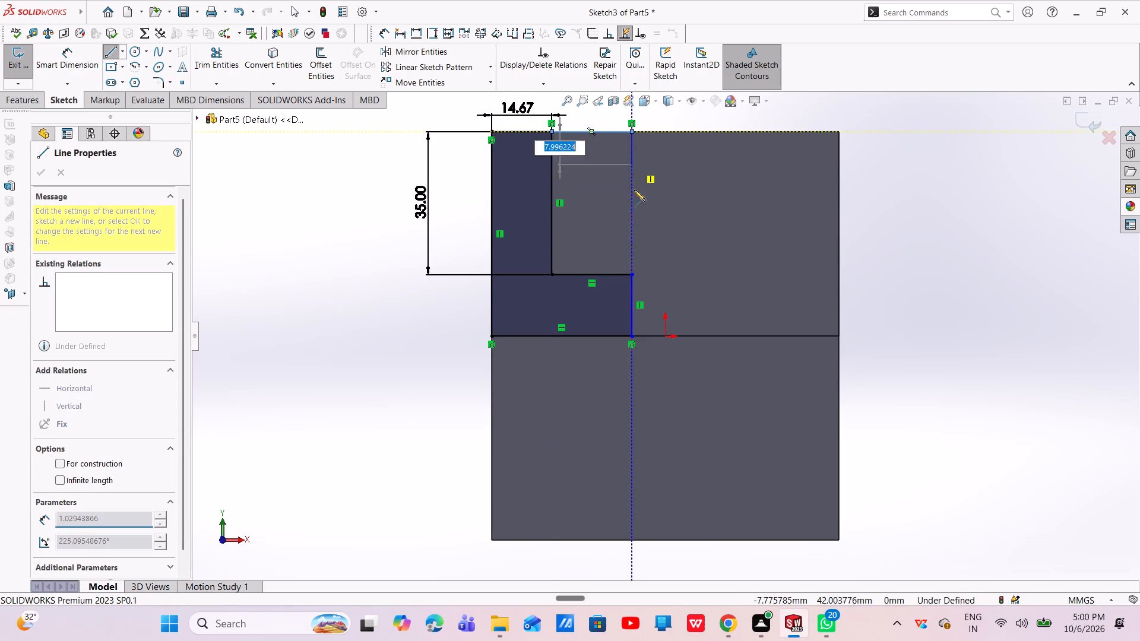
left_click(632, 274)
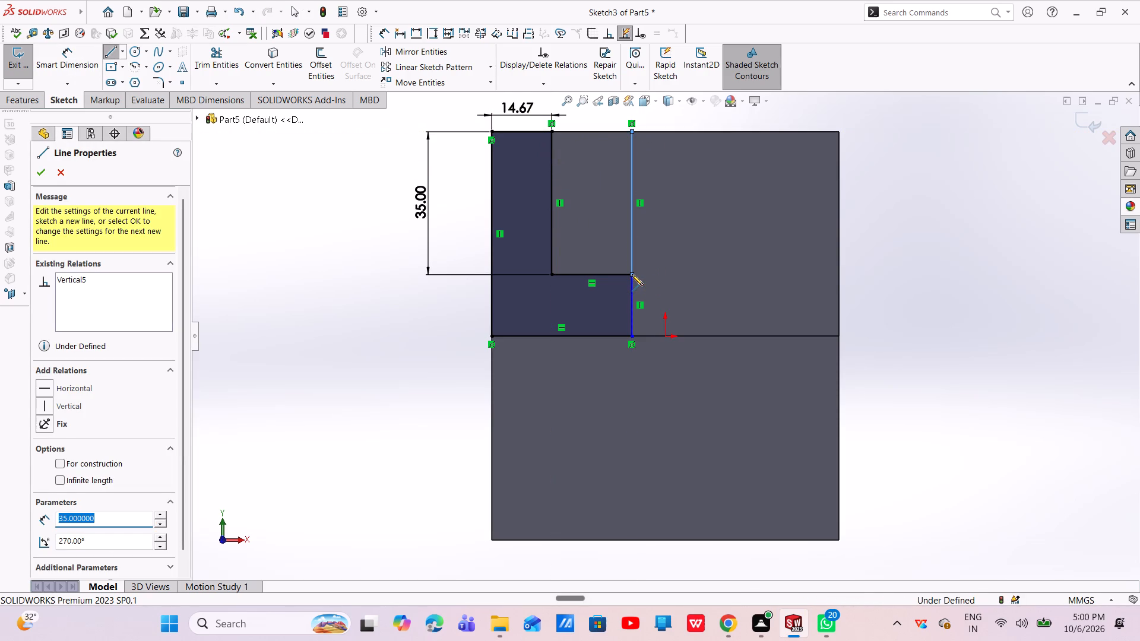
Delete the L-profile's short line along the block's top edge and its 50 mm vertical outer line.
key("Escape")
key("Escape")
left_click(512, 129)
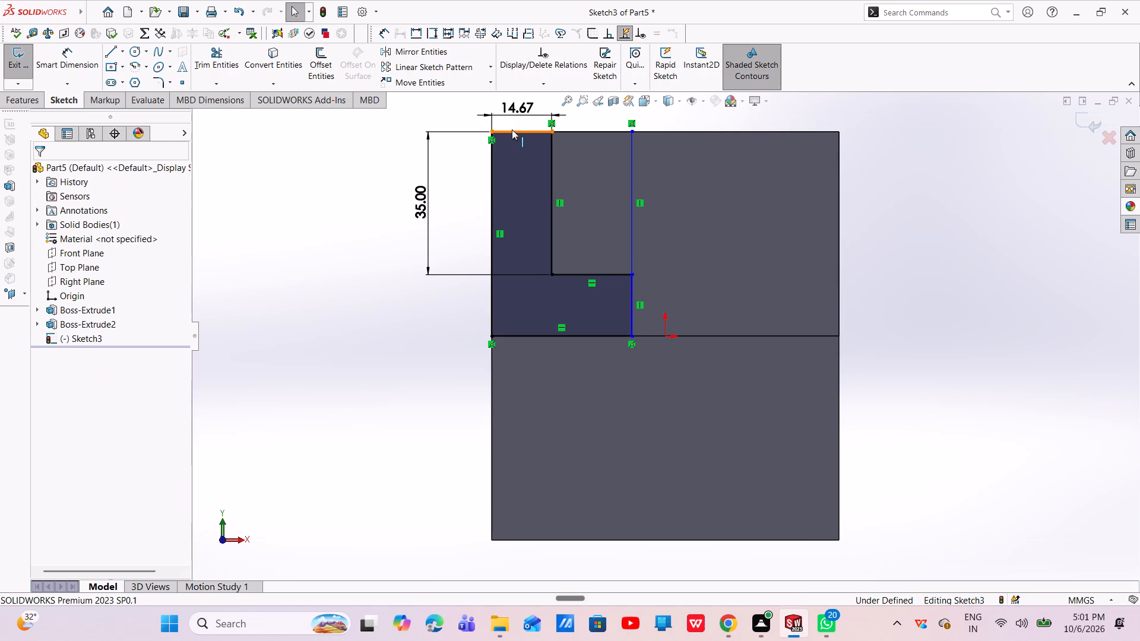
right_click(512, 129)
left_click(556, 319)
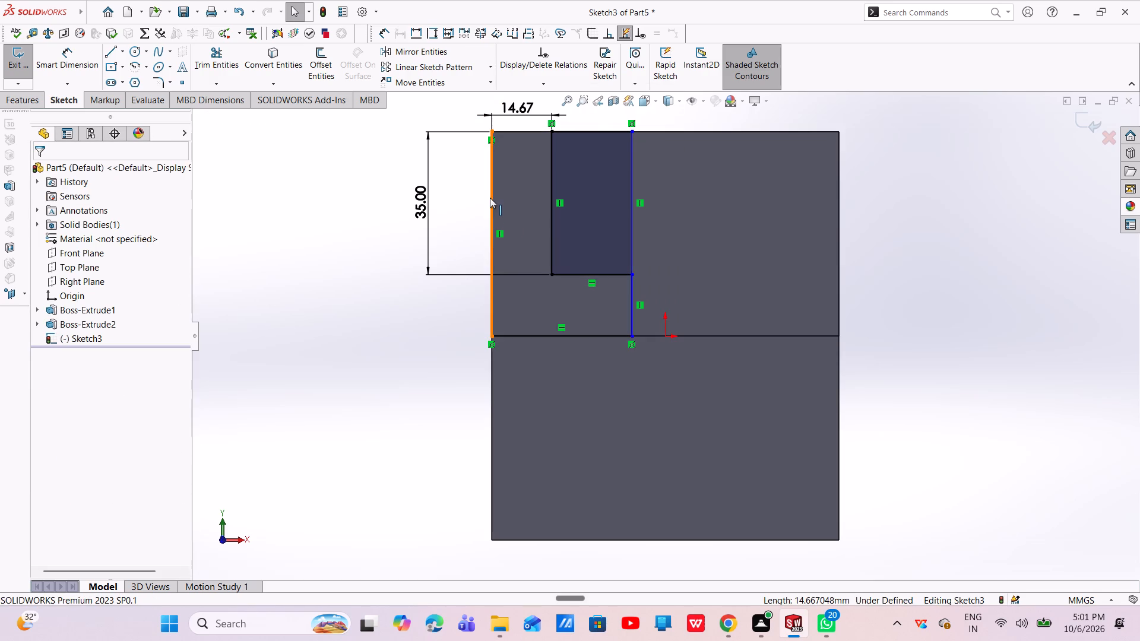
left_click(490, 198)
right_click(490, 198)
left_click(539, 382)
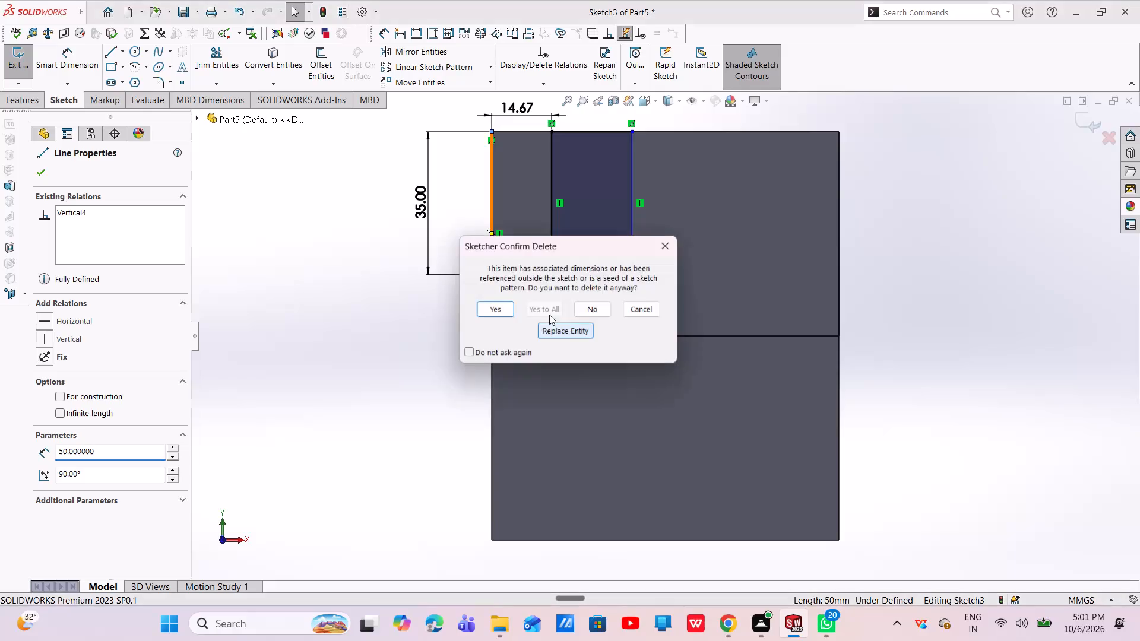
left_click(502, 306)
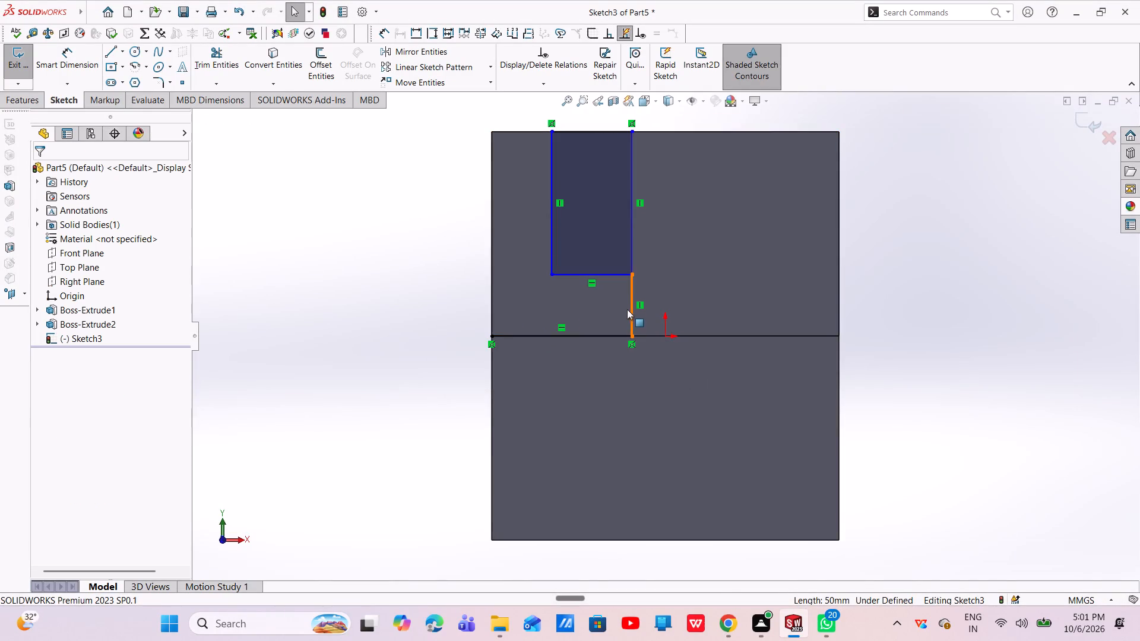
Delete the short vertical line that drops from the rectangle's lower corner at the end of the L-profile's foot.
left_click(626, 308)
right_click(626, 308)
key("Escape")
key("Escape")
key("Escape")
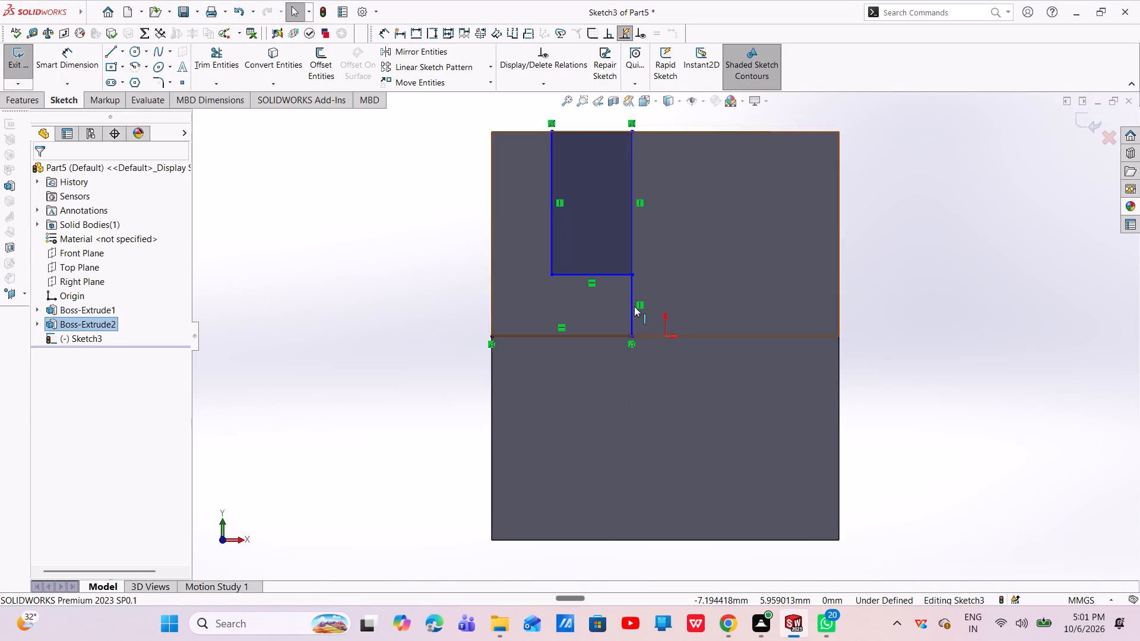
left_click(630, 300)
right_click(630, 300)
left_click(655, 488)
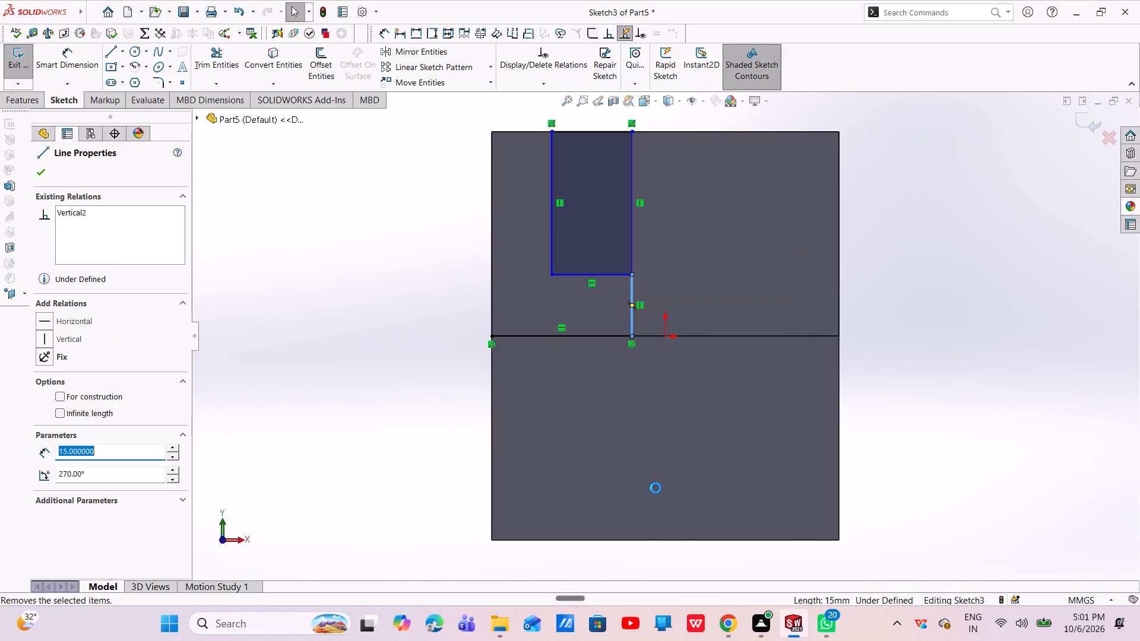
key("Escape")
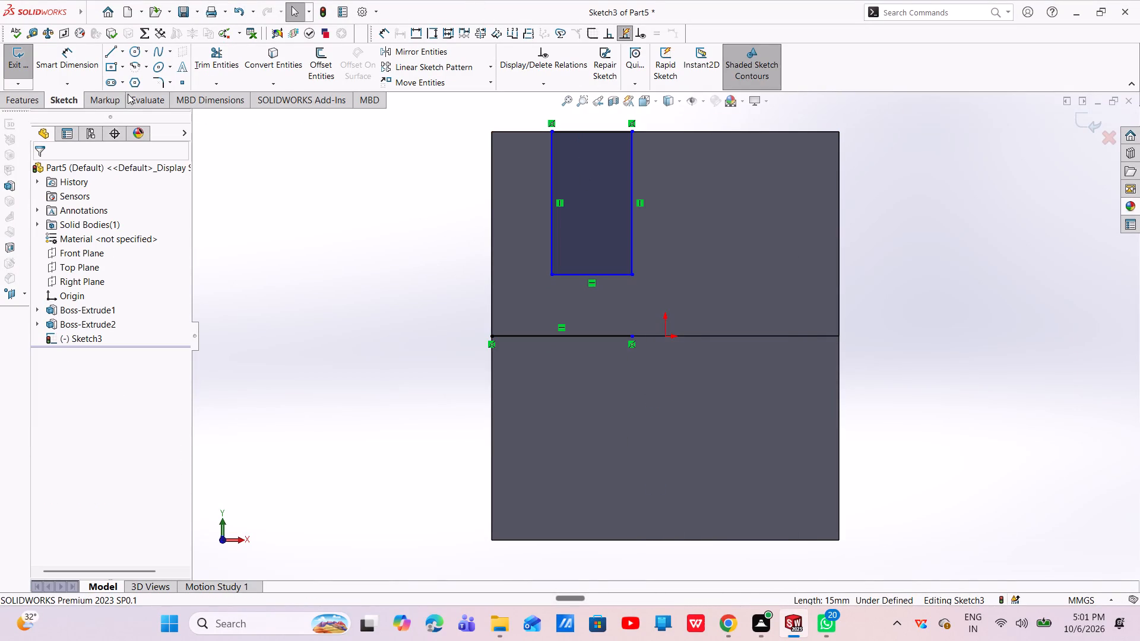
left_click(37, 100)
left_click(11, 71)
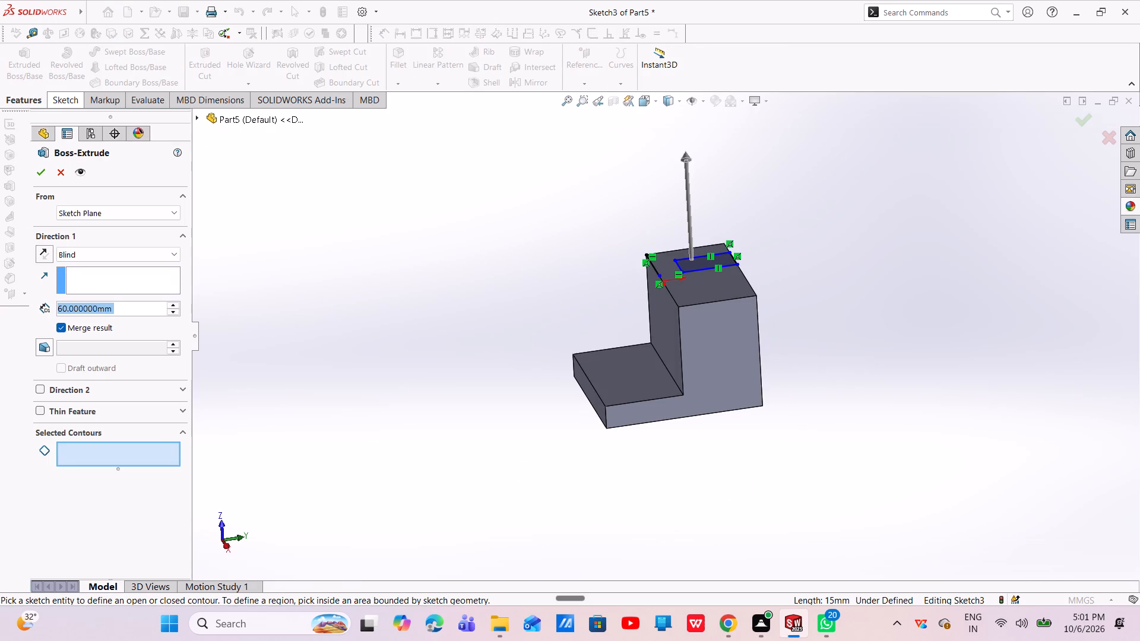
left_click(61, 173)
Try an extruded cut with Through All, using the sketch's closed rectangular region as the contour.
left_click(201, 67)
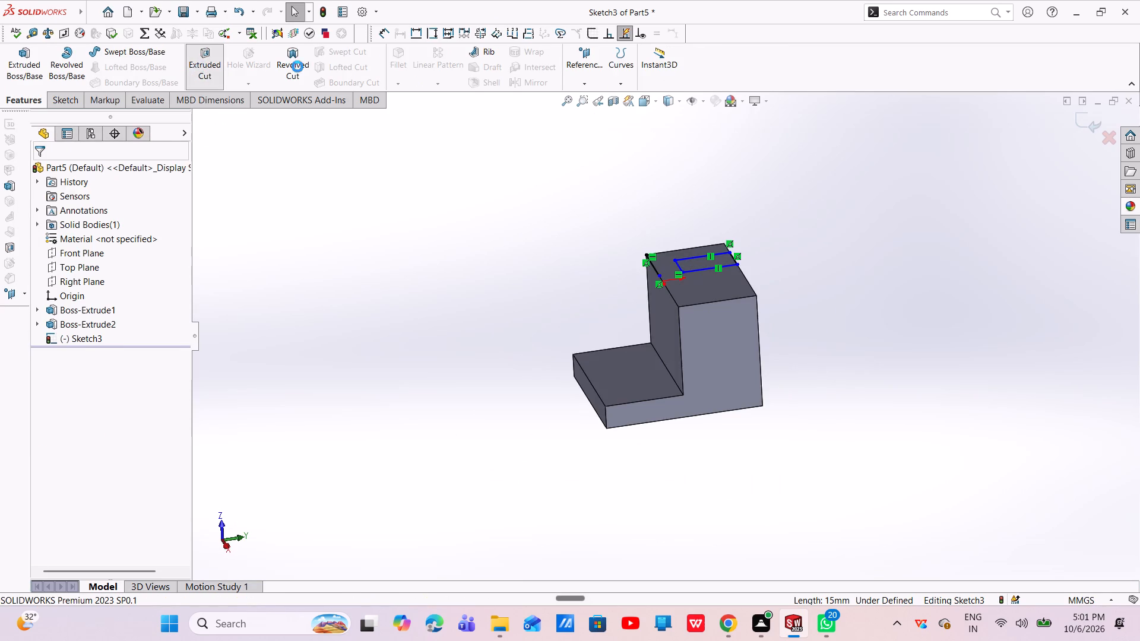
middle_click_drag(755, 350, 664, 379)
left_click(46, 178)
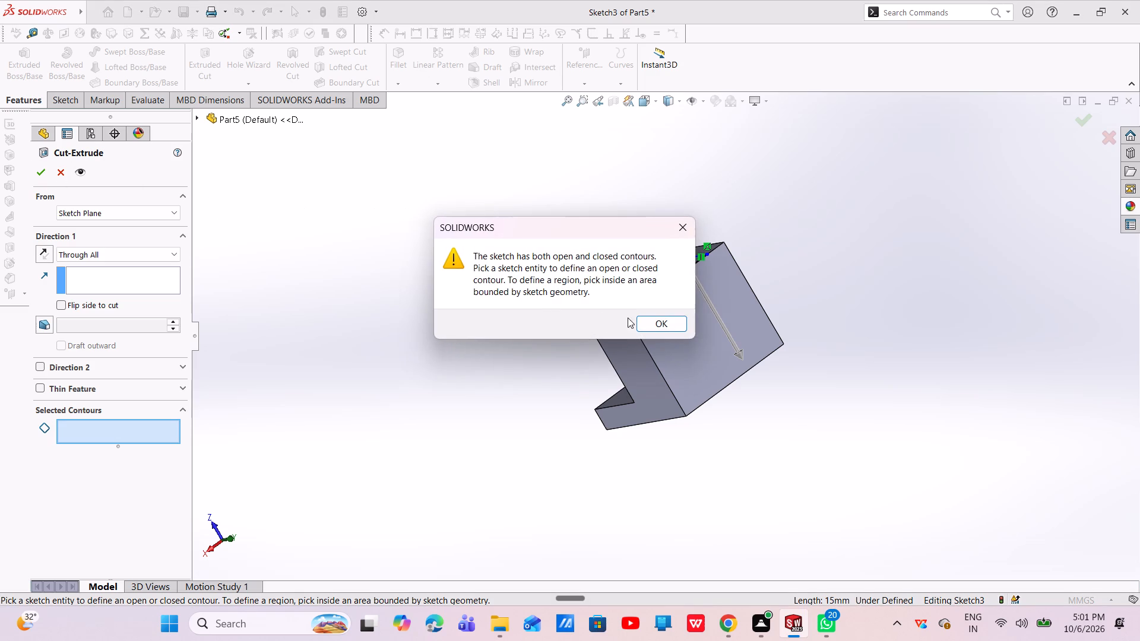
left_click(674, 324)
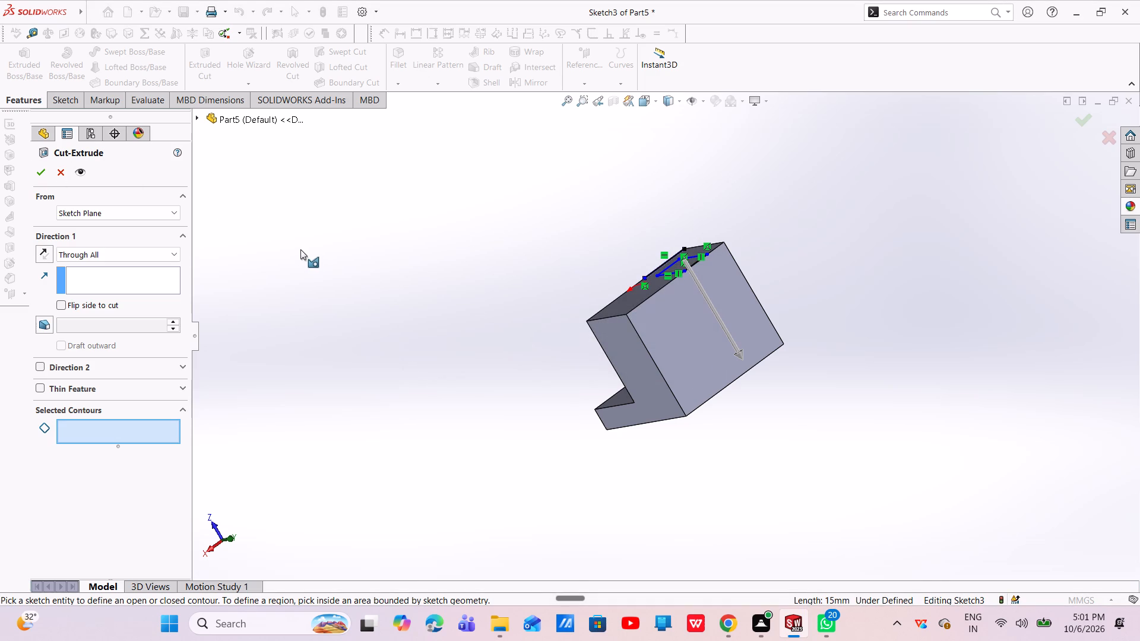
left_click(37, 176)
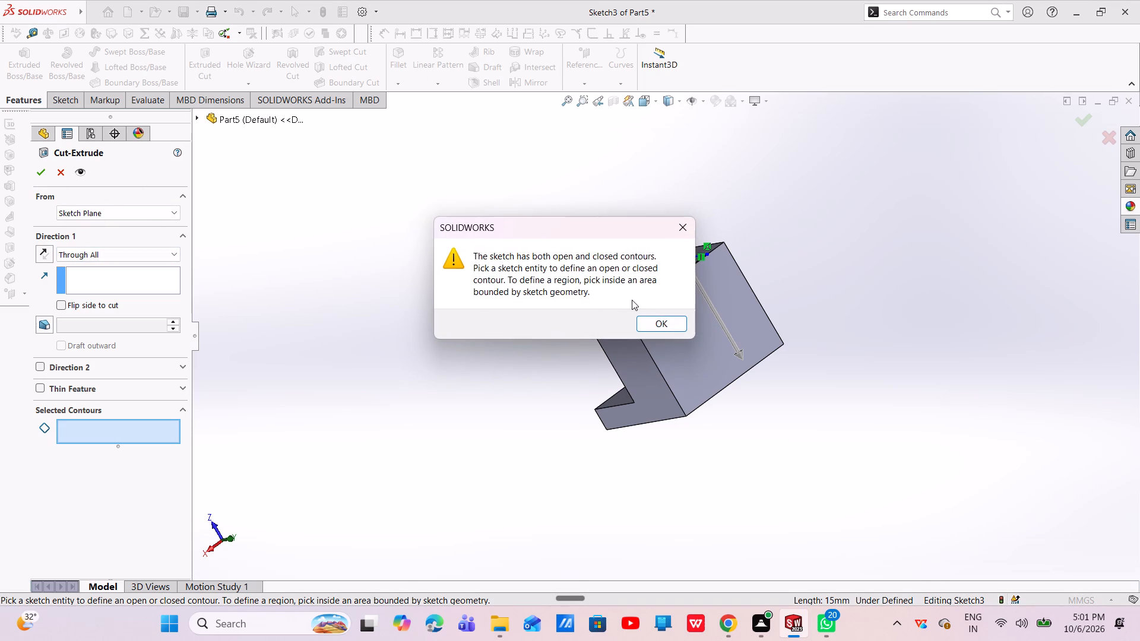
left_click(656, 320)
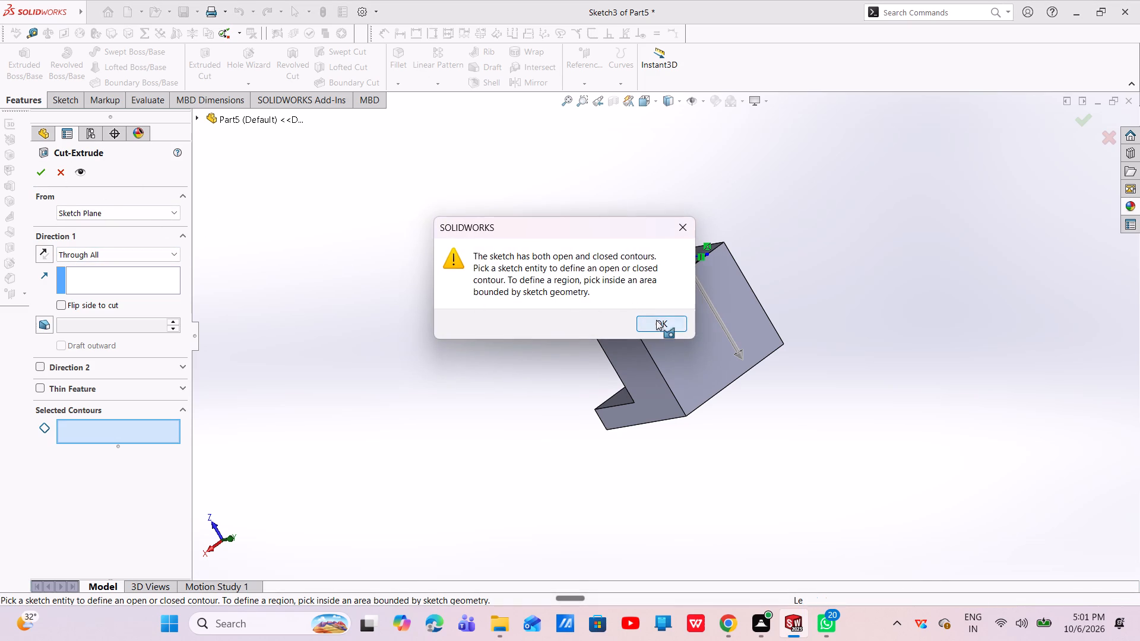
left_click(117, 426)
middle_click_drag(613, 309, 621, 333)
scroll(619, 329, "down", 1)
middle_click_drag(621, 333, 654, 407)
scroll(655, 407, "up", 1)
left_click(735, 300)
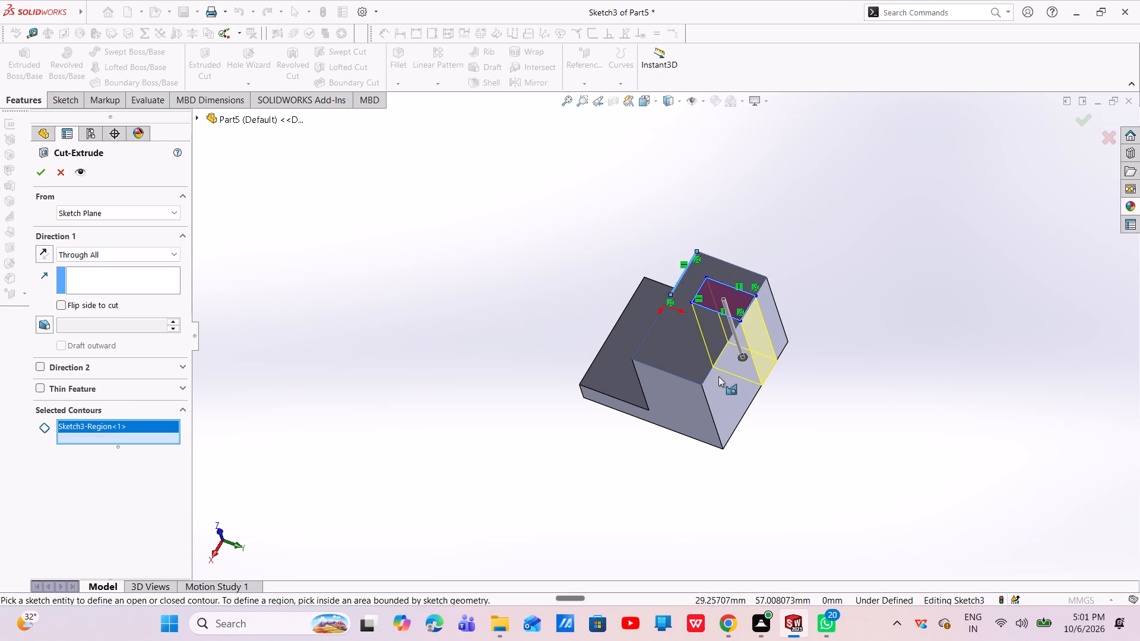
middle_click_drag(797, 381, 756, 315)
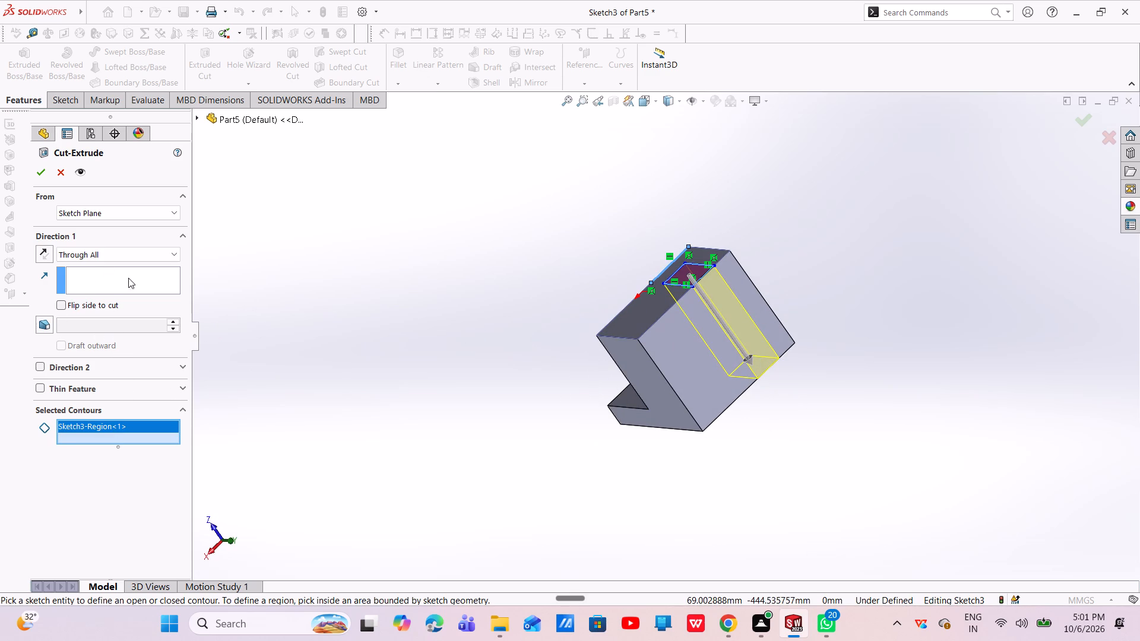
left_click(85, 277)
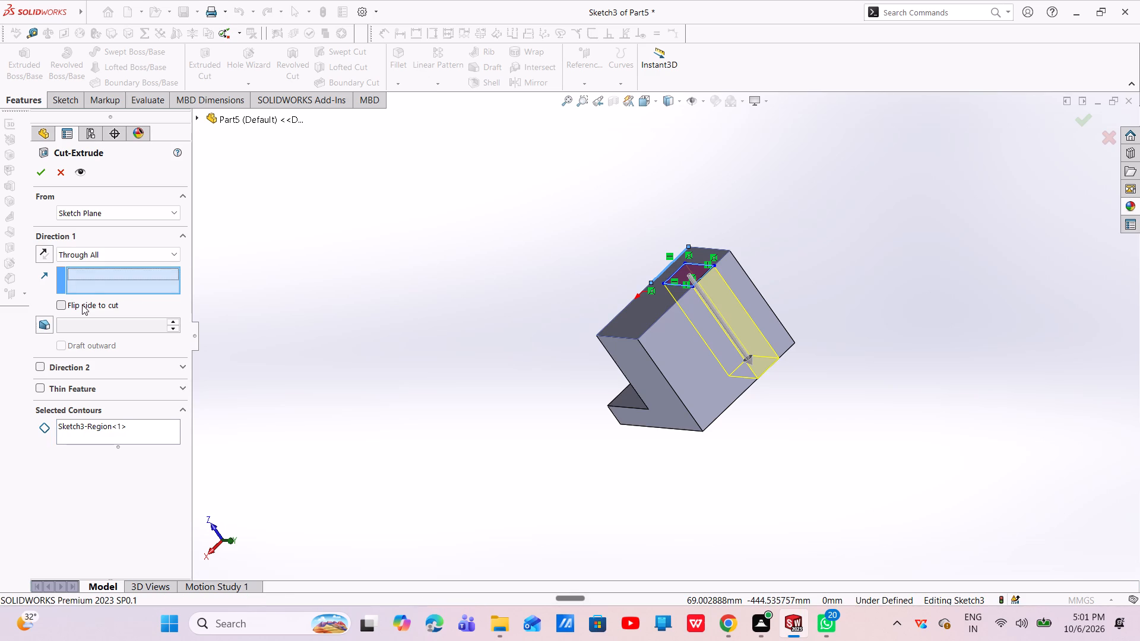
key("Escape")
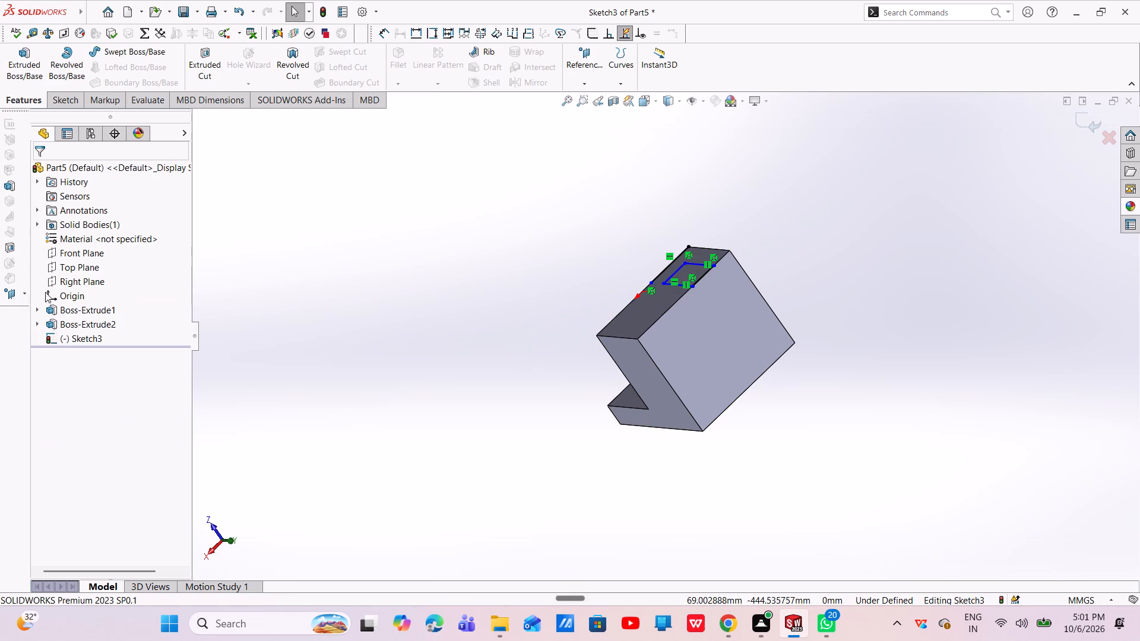
Cut the sketch's rectangular contour Through All in Direction 1 and Blind 13 mm in Direction 2, notching the block.
left_click(191, 65)
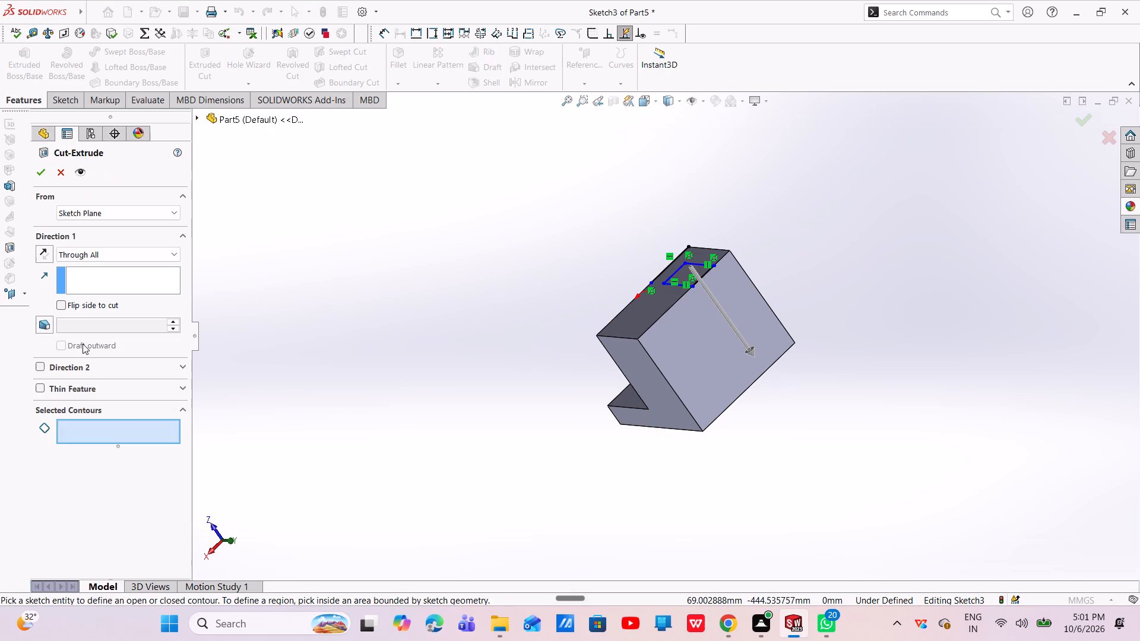
left_click(75, 427)
left_click(691, 265)
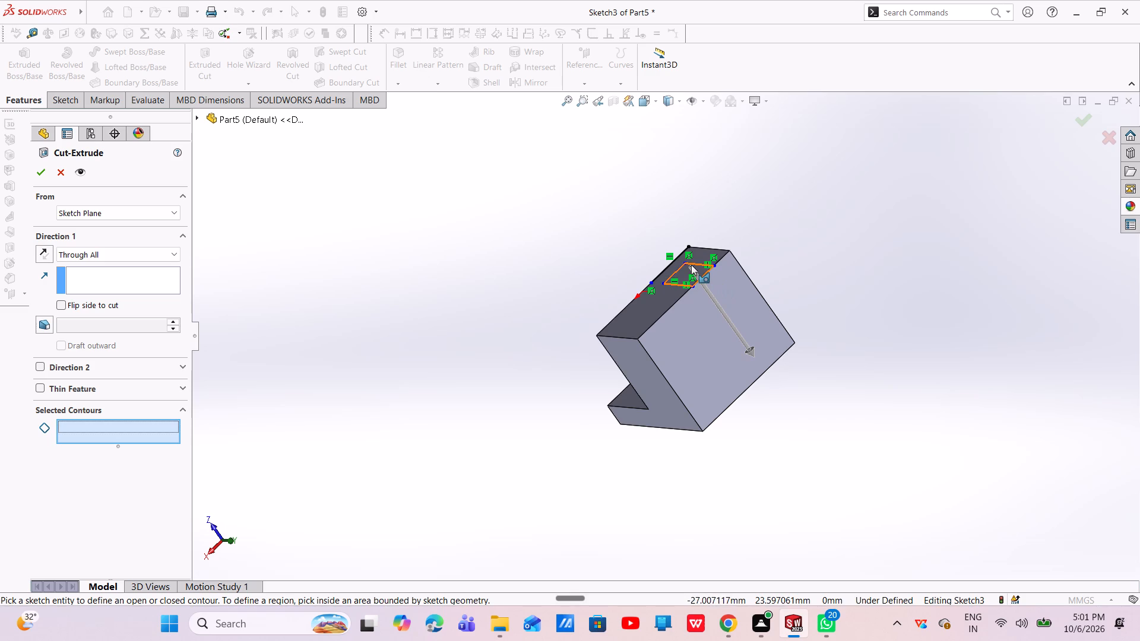
left_click_drag(748, 361, 743, 351)
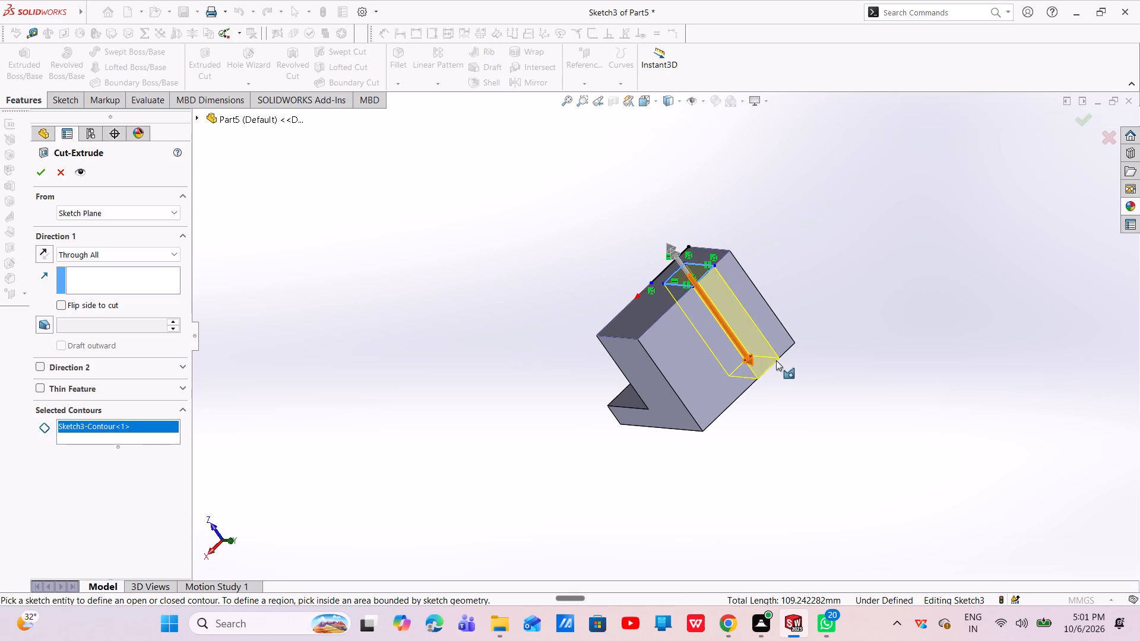
left_click_drag(746, 355, 737, 348)
left_click(736, 348)
left_click_drag(750, 358, 741, 351)
left_click(741, 351)
left_click_drag(747, 357, 726, 339)
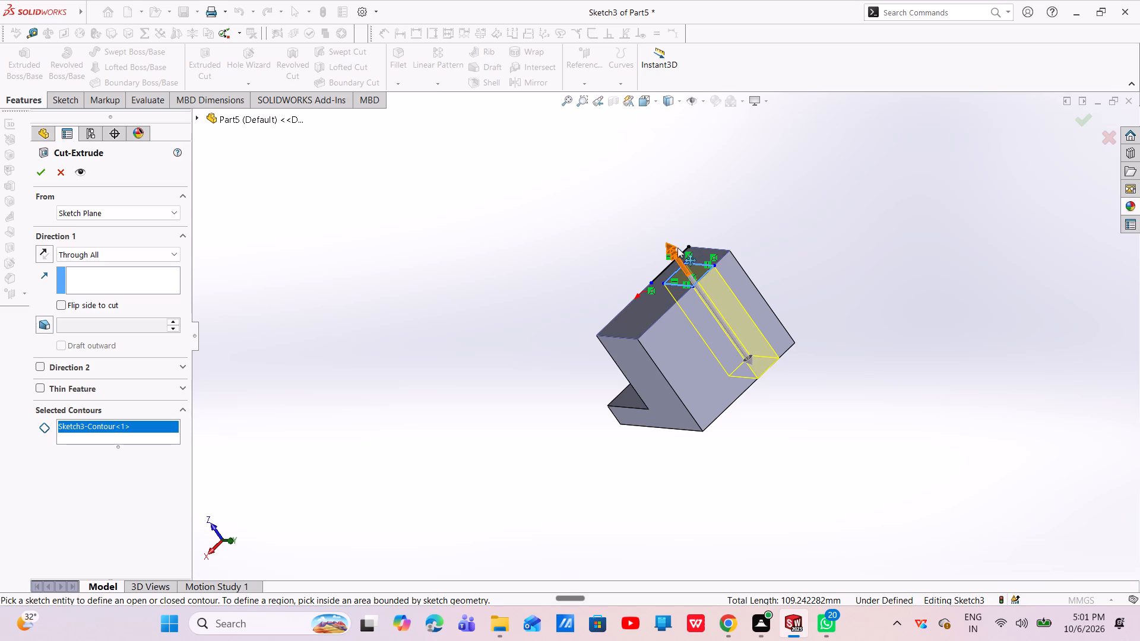
left_click_drag(674, 249, 680, 257)
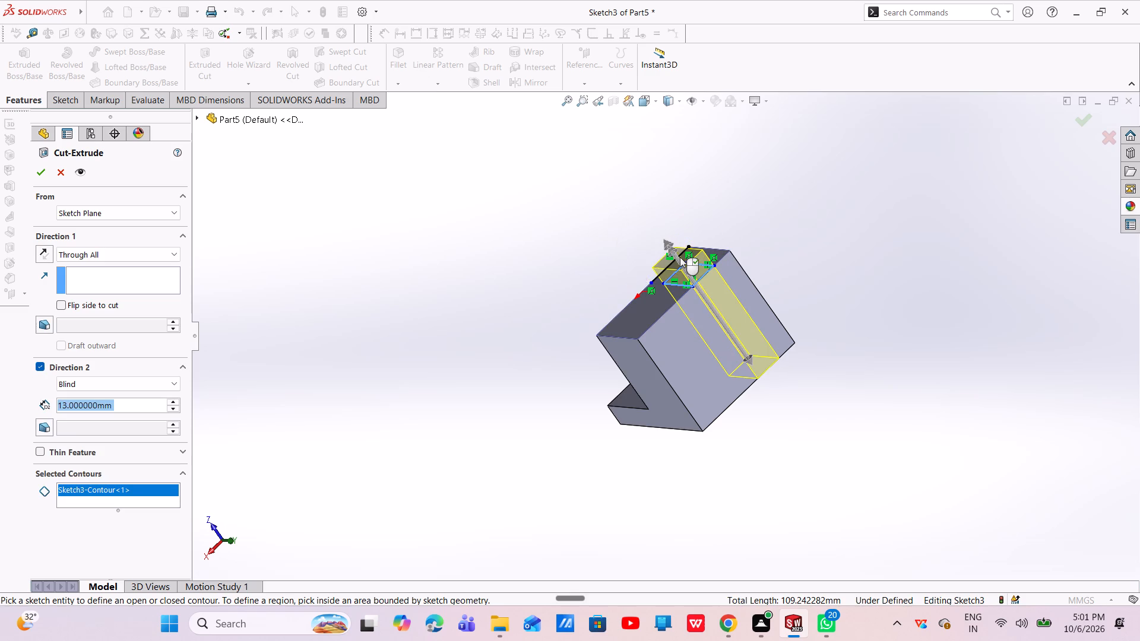
left_click(43, 179)
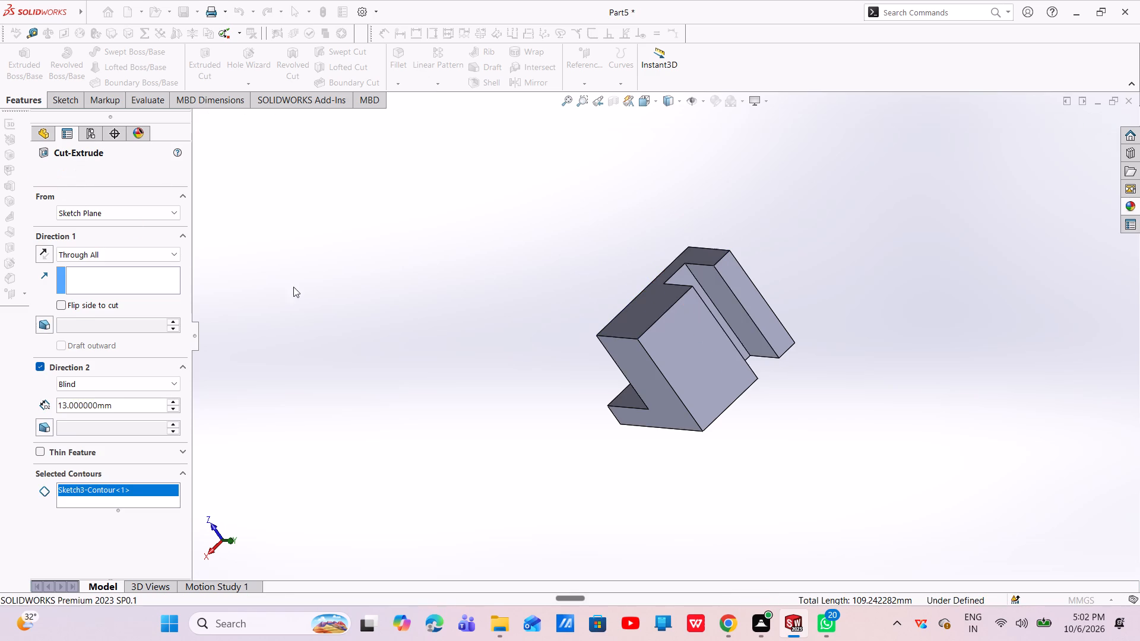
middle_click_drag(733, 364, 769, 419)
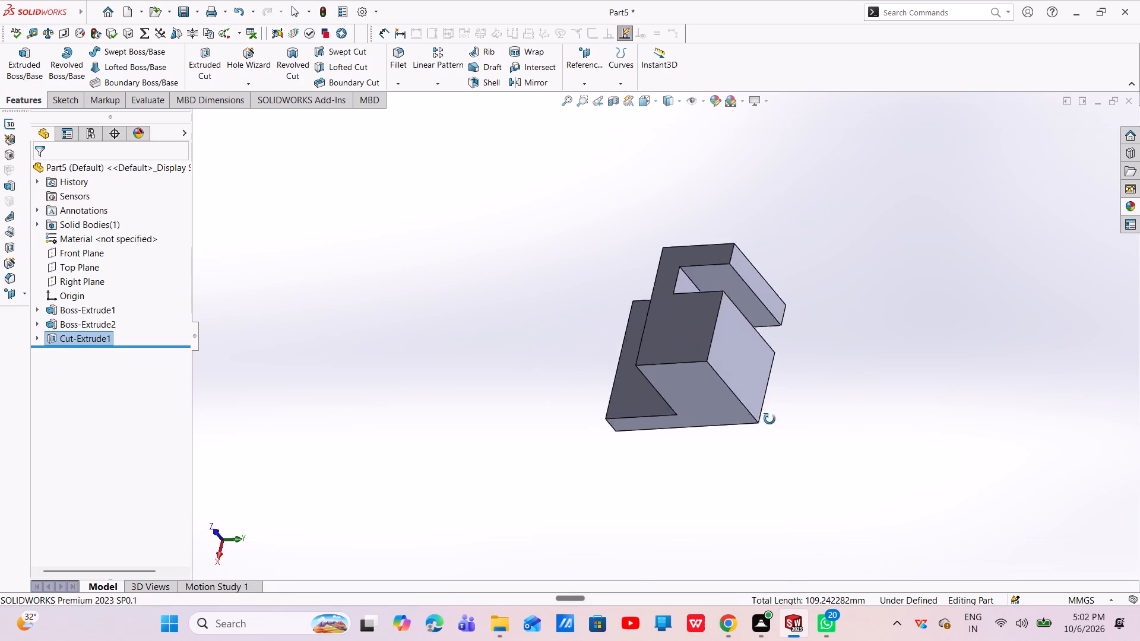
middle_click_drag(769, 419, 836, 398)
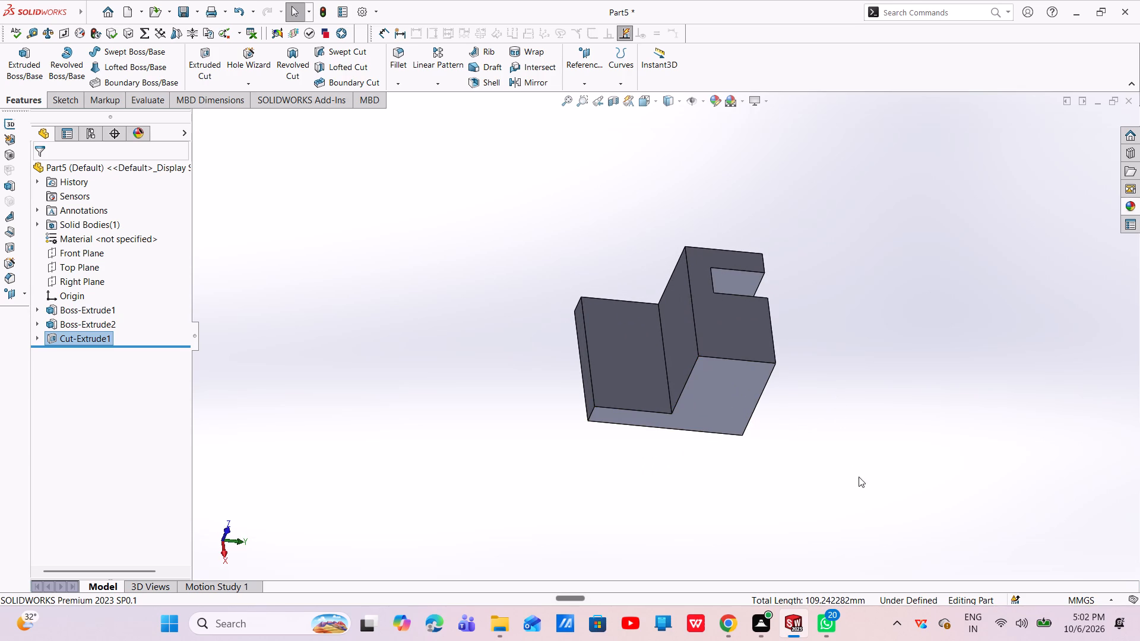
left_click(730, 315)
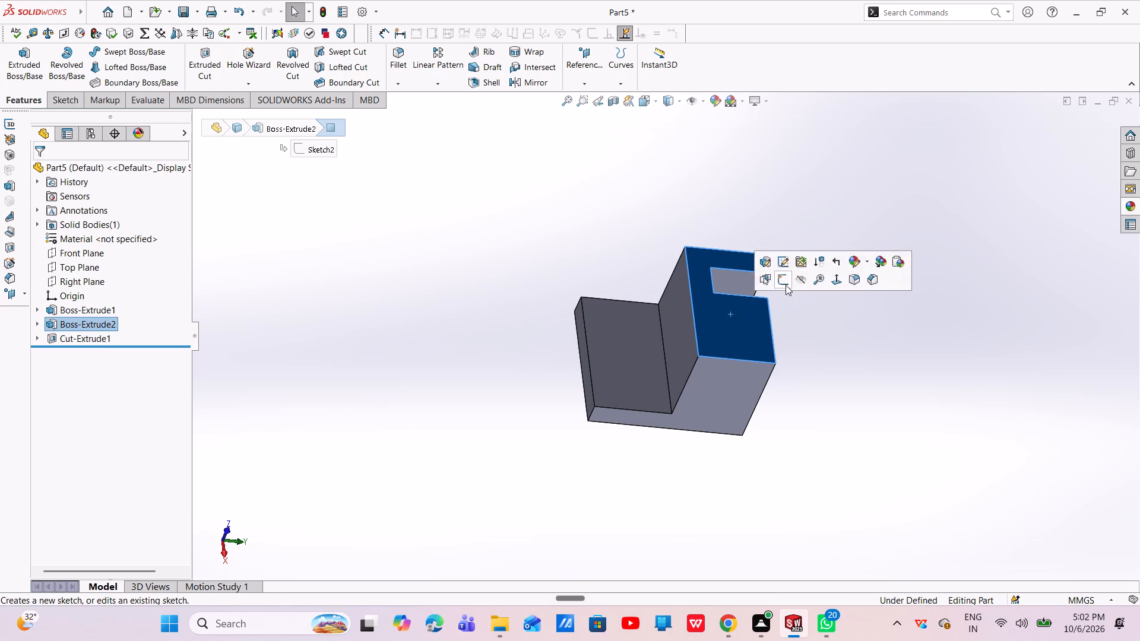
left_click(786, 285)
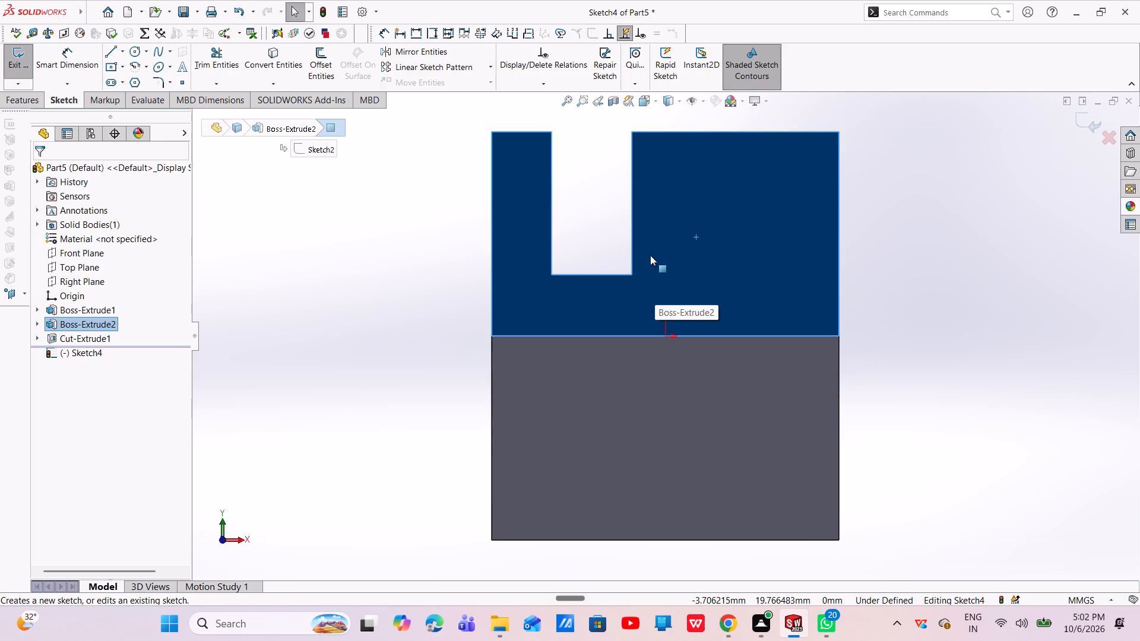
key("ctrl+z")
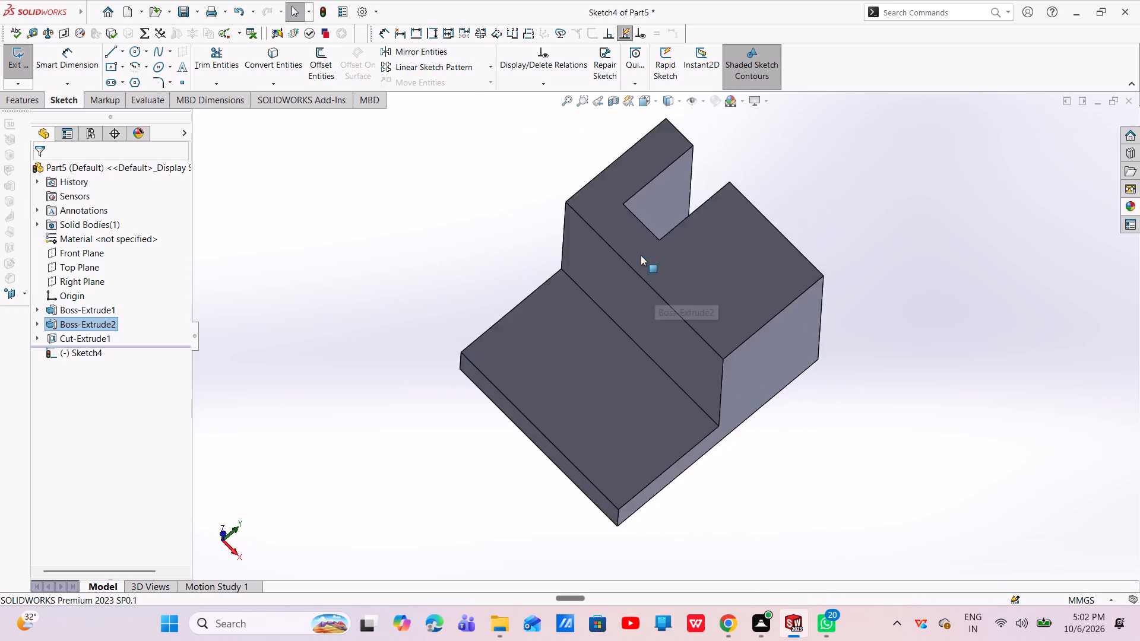
Edit the block's second boss extrusion and set its depth to 25 mm.
left_click(80, 319)
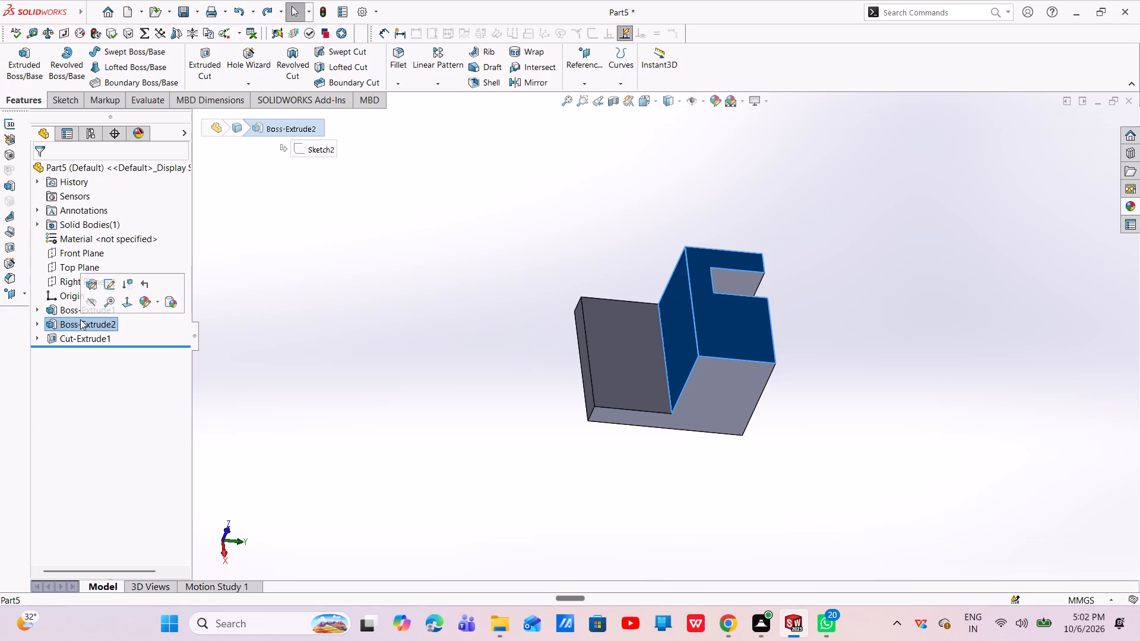
left_click(91, 283)
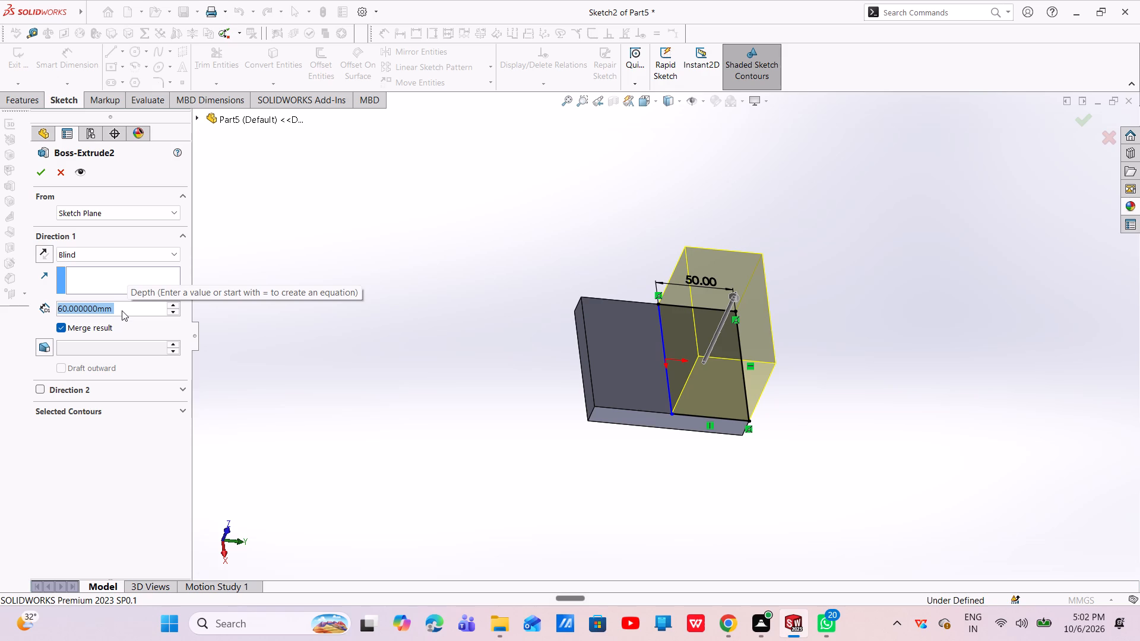
key("BackSpace")
type("25")
key("Return")
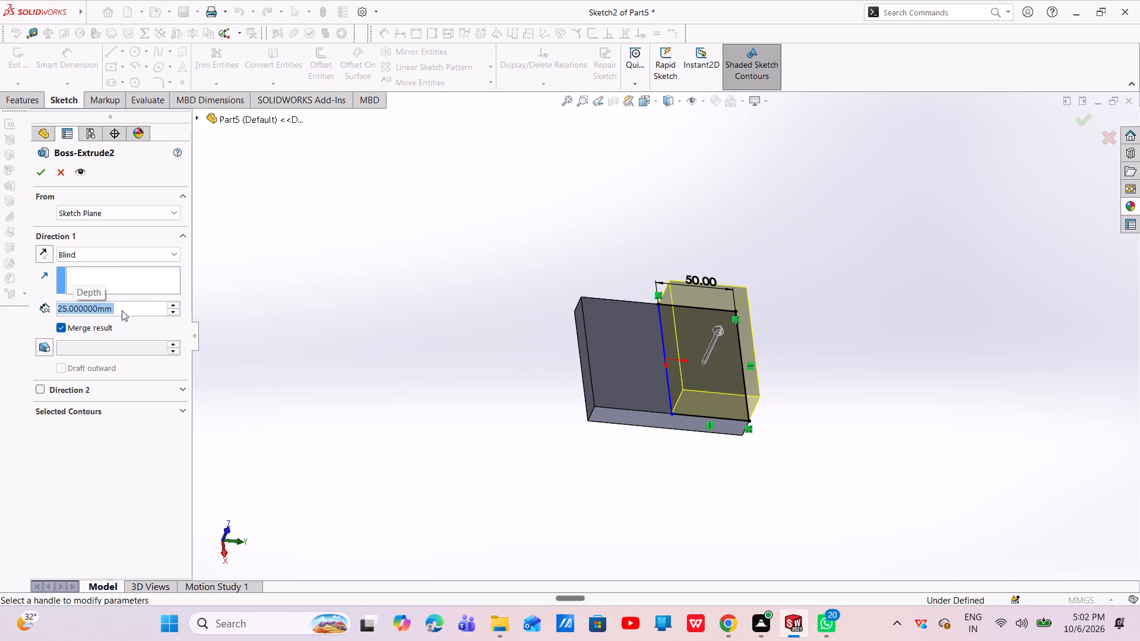
Set the block's extrusion depth to 85 mm and apply the edited feature.
left_click(122, 310)
key("BackSpace")
key("BackSpace")
key("BackSpace")
key("BackSpace")
key("BackSpace")
key("BackSpace")
key("BackSpace")
key("BackSpace")
key("BackSpace")
key("BackSpace")
key("BackSpace")
key("BackSpace")
key("BackSpace")
key("BackSpace")
key("BackSpace")
key("BackSpace")
key("BackSpace")
key("BackSpace")
key("BackSpace")
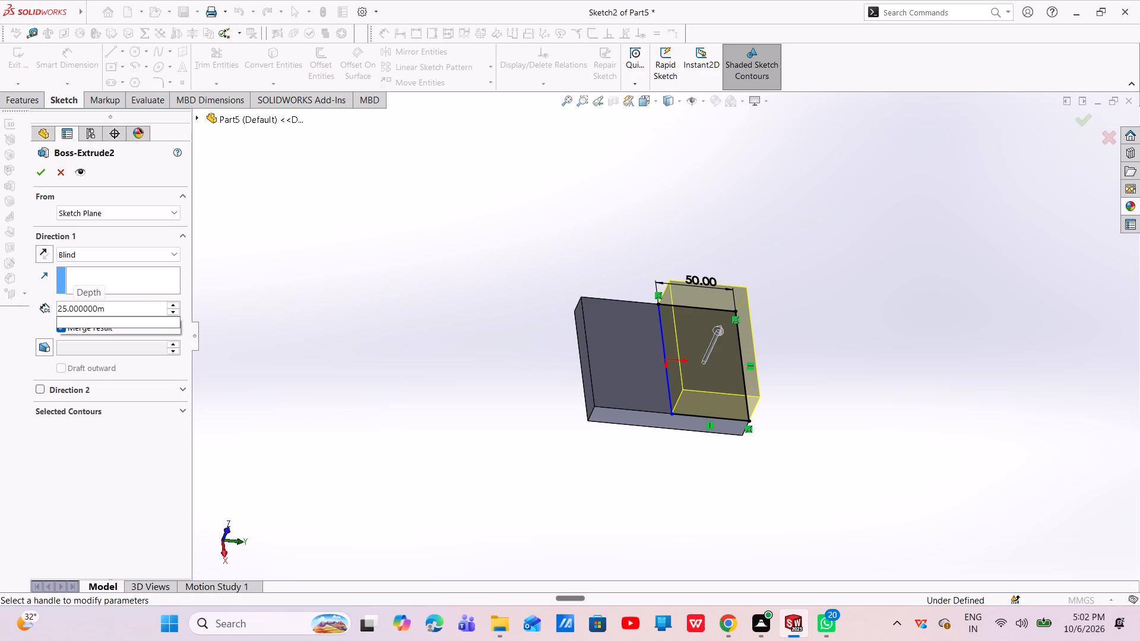
type("85")
key("Return")
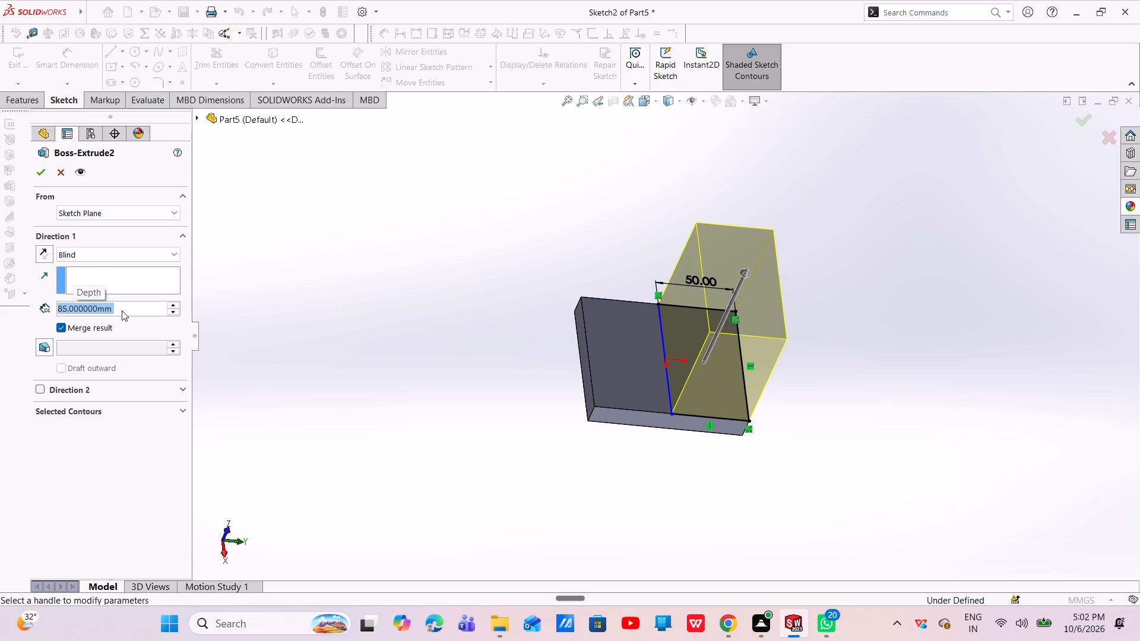
left_click(41, 171)
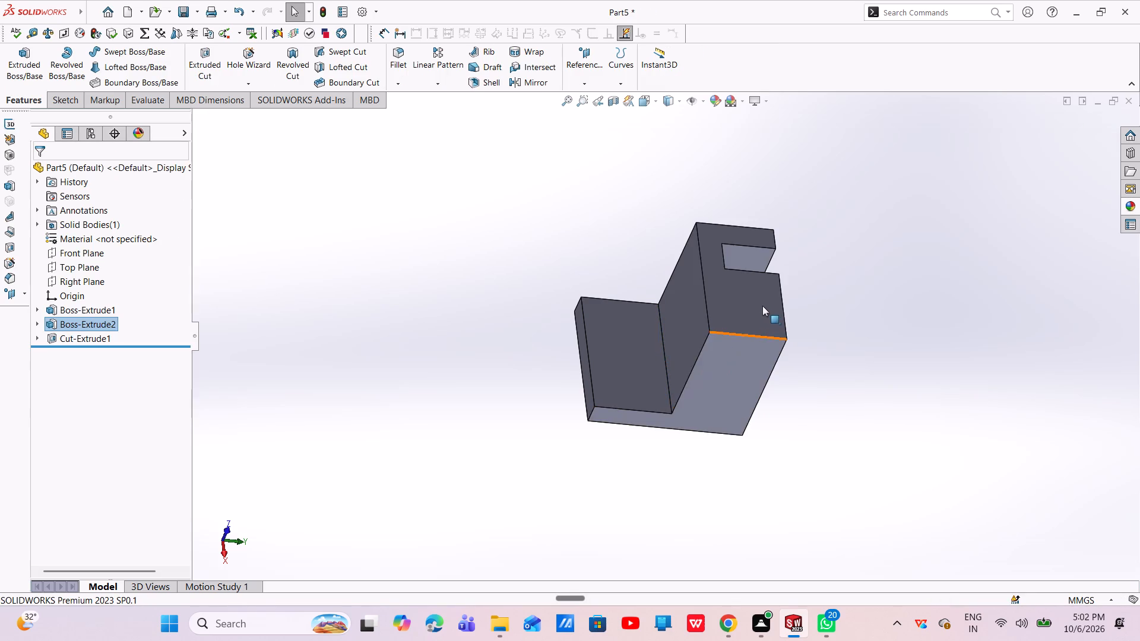
Start a new sketch on the notched end face of the block.
scroll(761, 304, "up", 1)
middle_click_drag(761, 304, 747, 341)
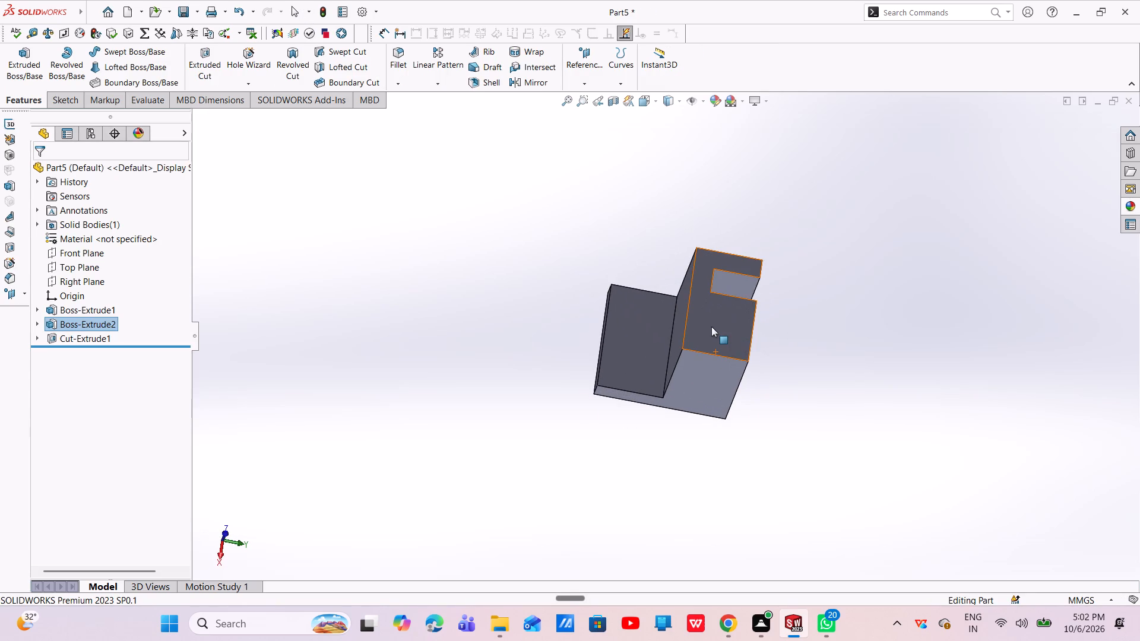
left_click(711, 326)
left_click(768, 293)
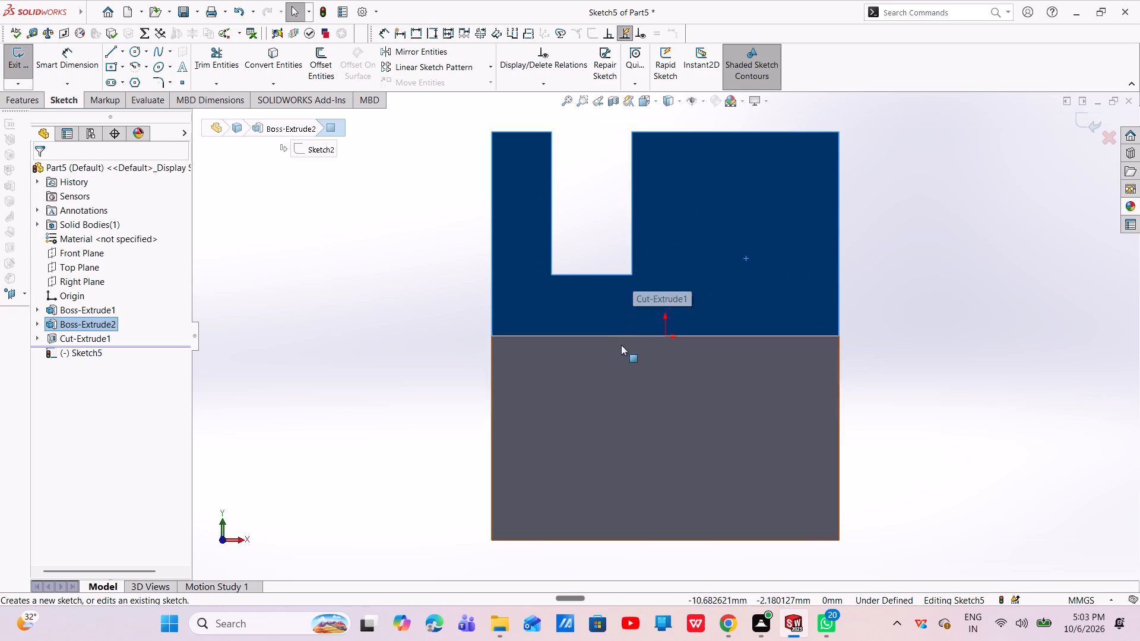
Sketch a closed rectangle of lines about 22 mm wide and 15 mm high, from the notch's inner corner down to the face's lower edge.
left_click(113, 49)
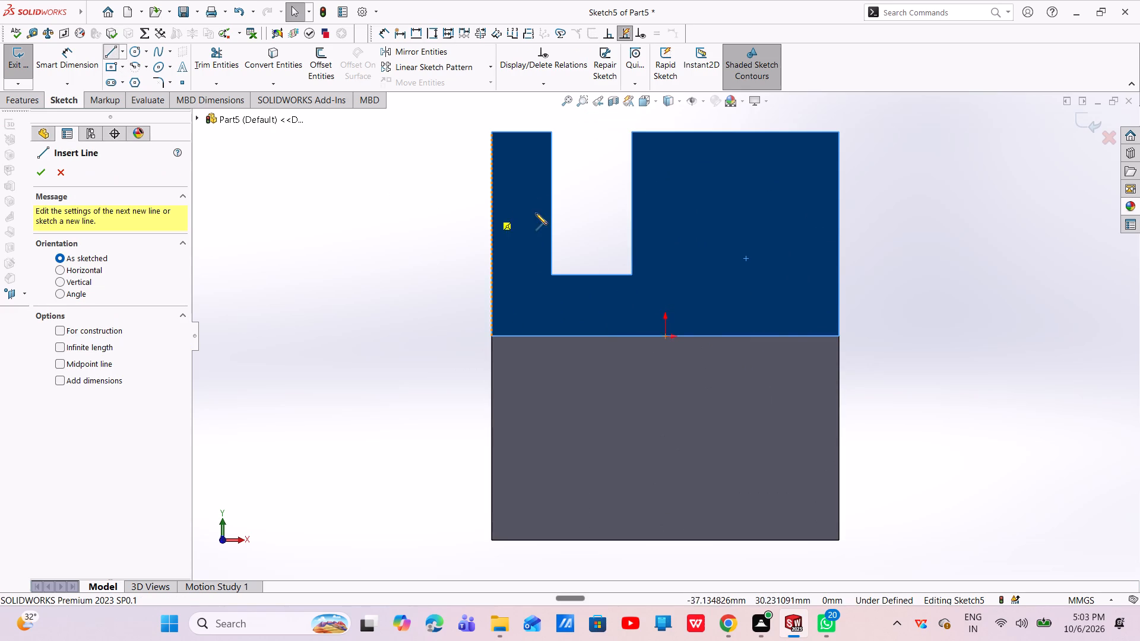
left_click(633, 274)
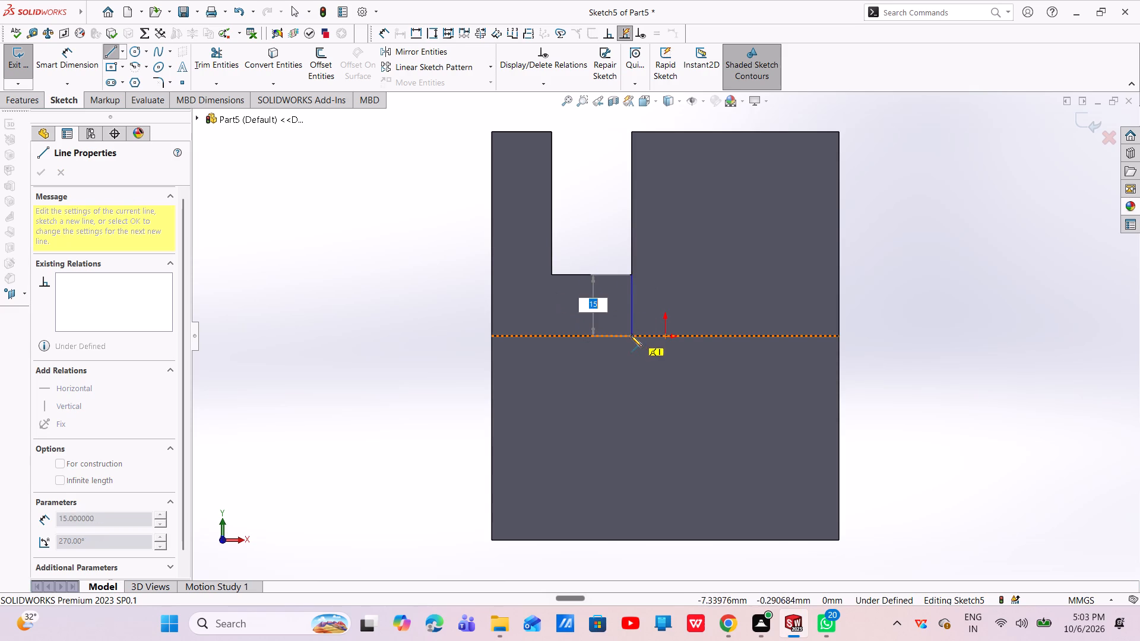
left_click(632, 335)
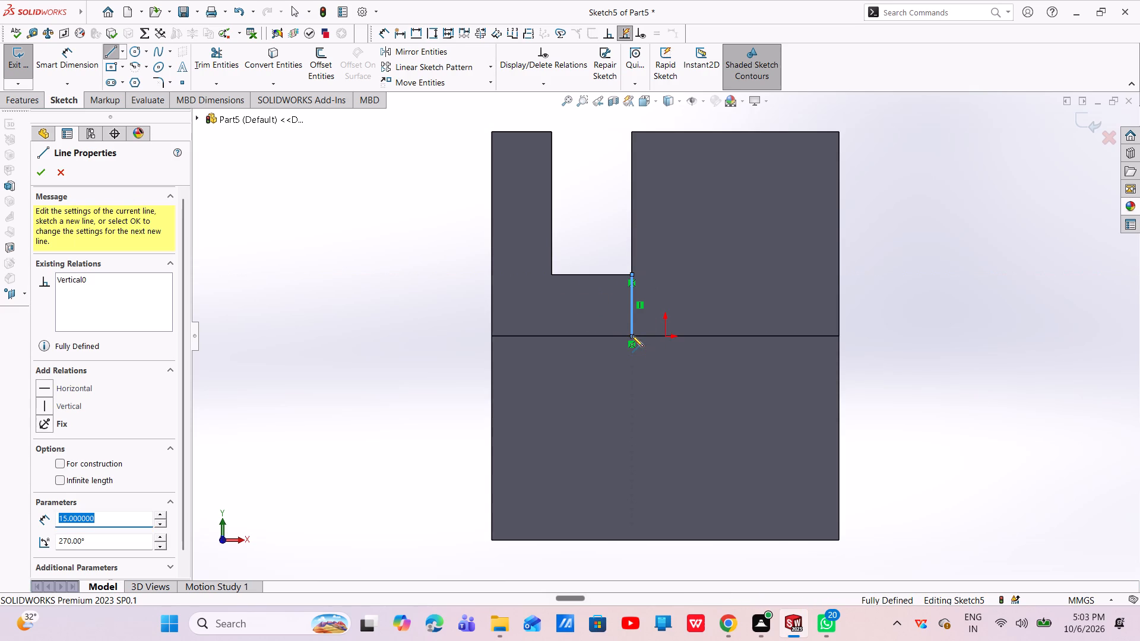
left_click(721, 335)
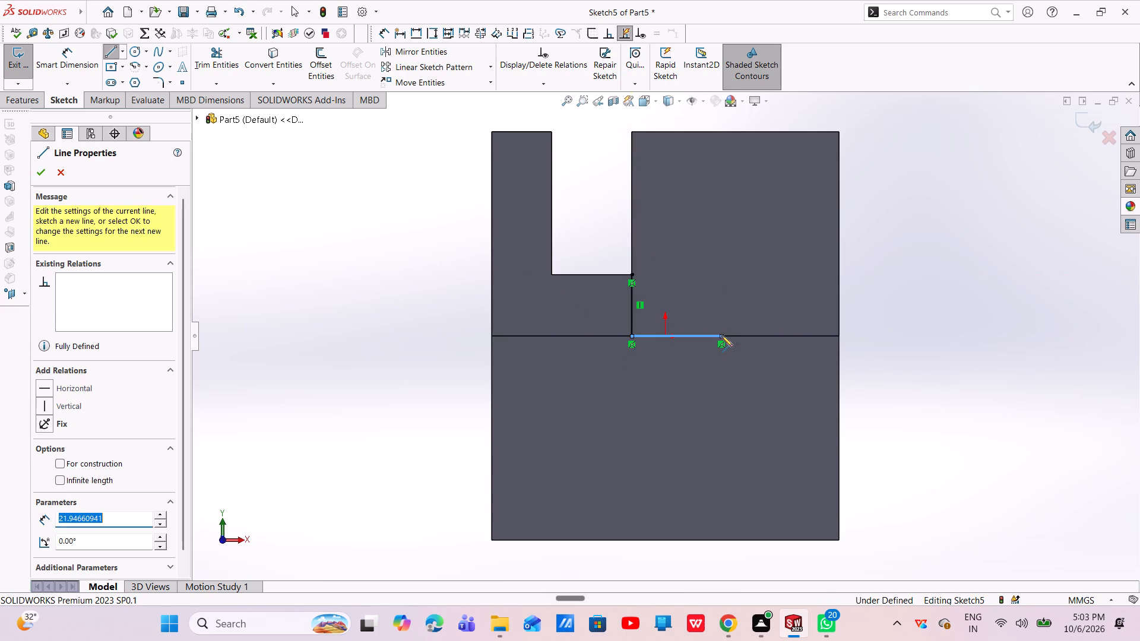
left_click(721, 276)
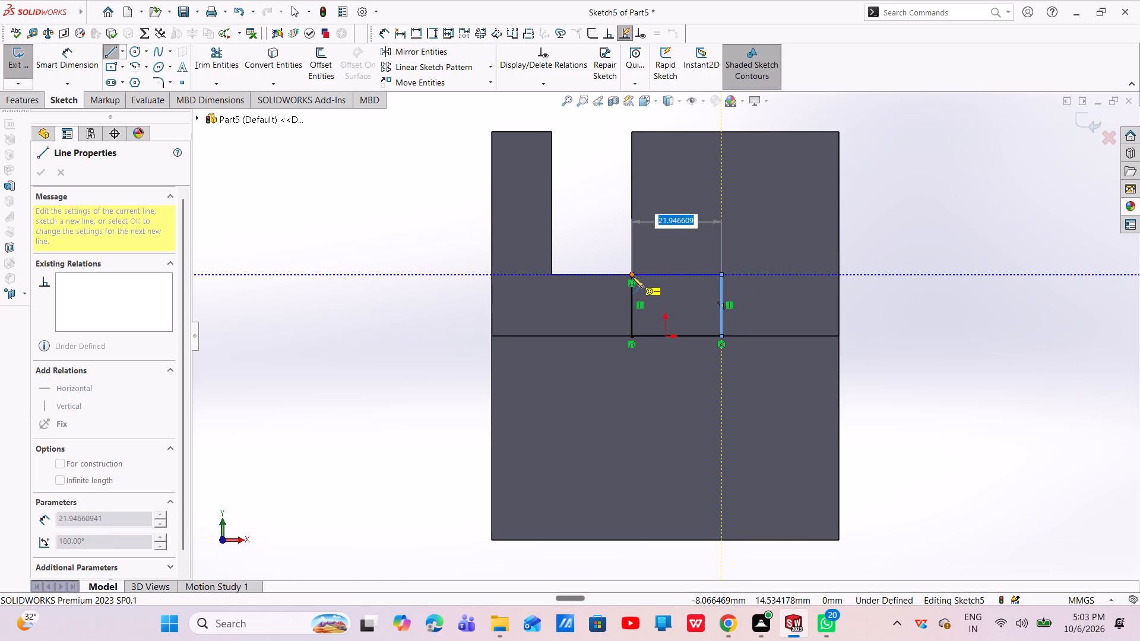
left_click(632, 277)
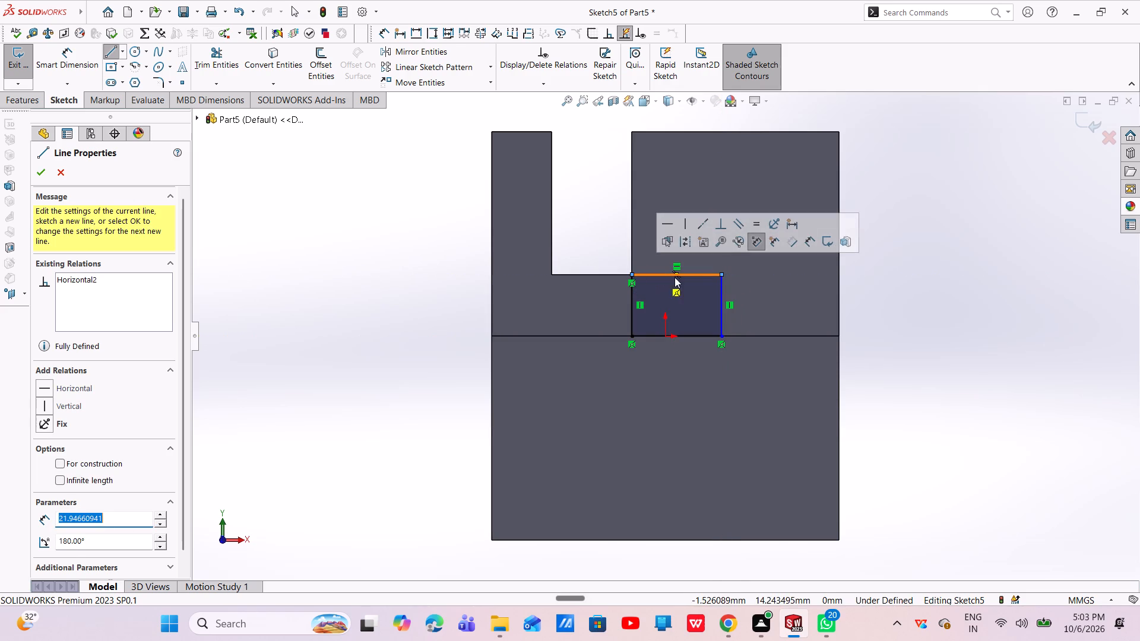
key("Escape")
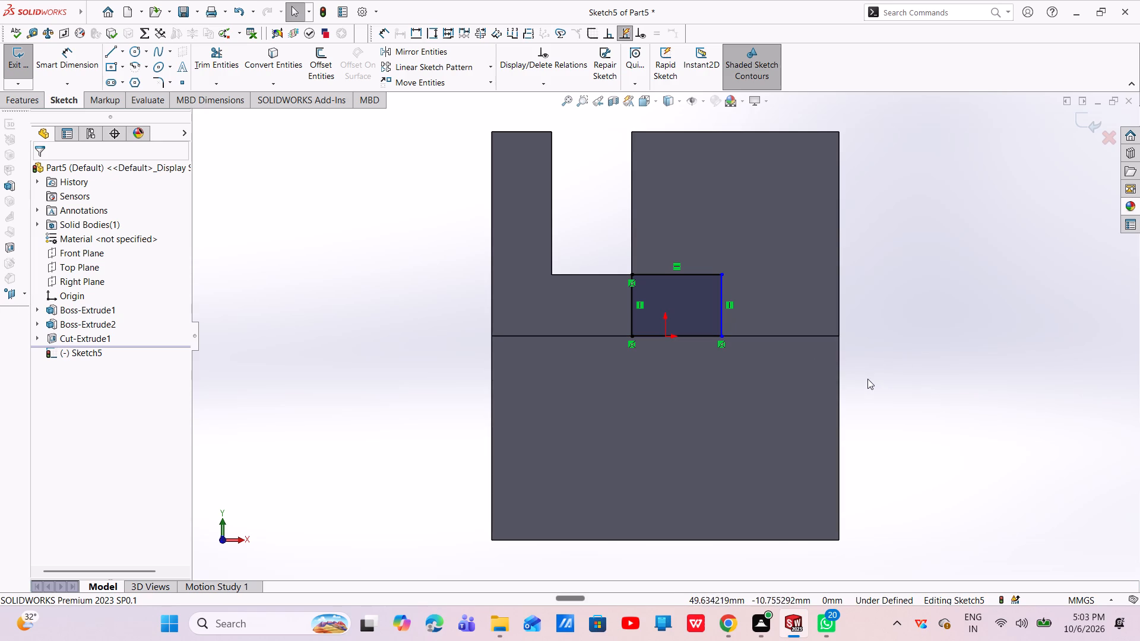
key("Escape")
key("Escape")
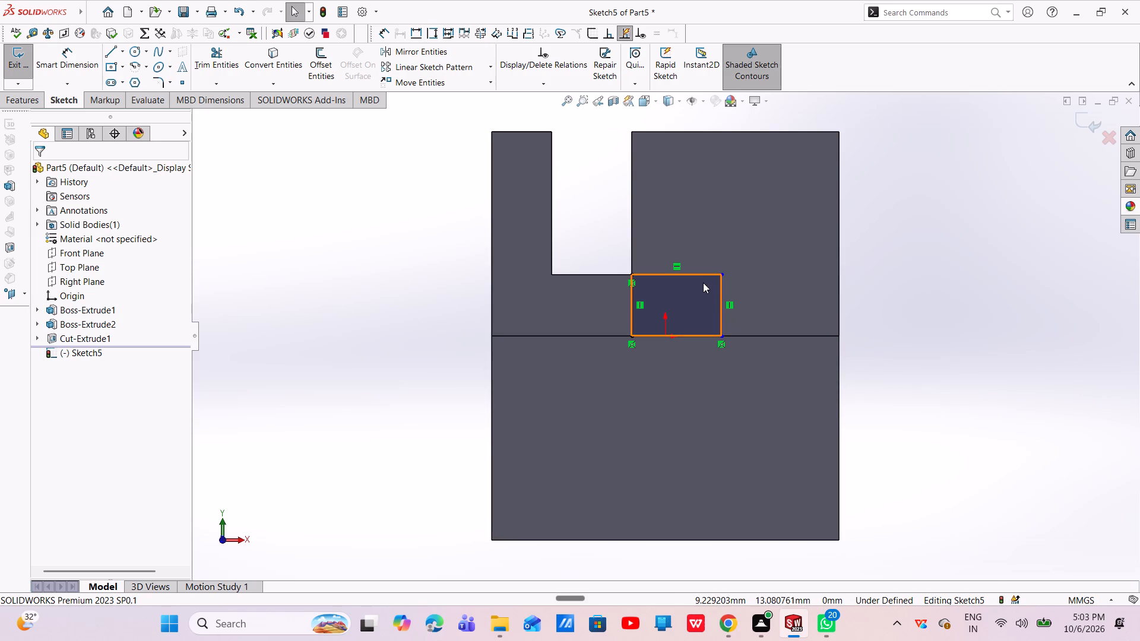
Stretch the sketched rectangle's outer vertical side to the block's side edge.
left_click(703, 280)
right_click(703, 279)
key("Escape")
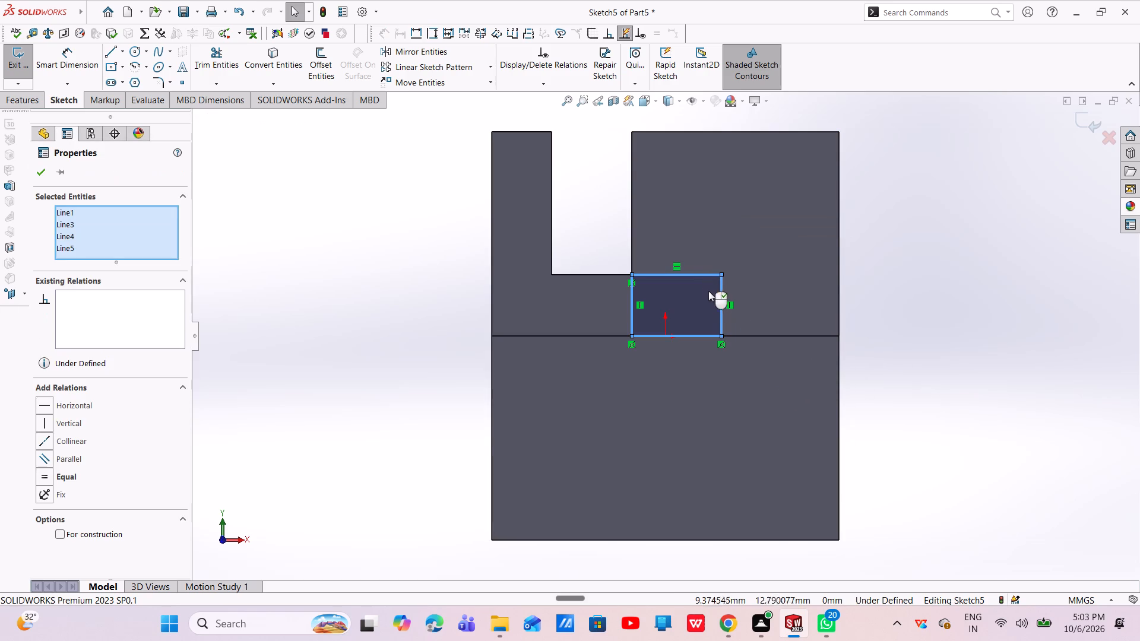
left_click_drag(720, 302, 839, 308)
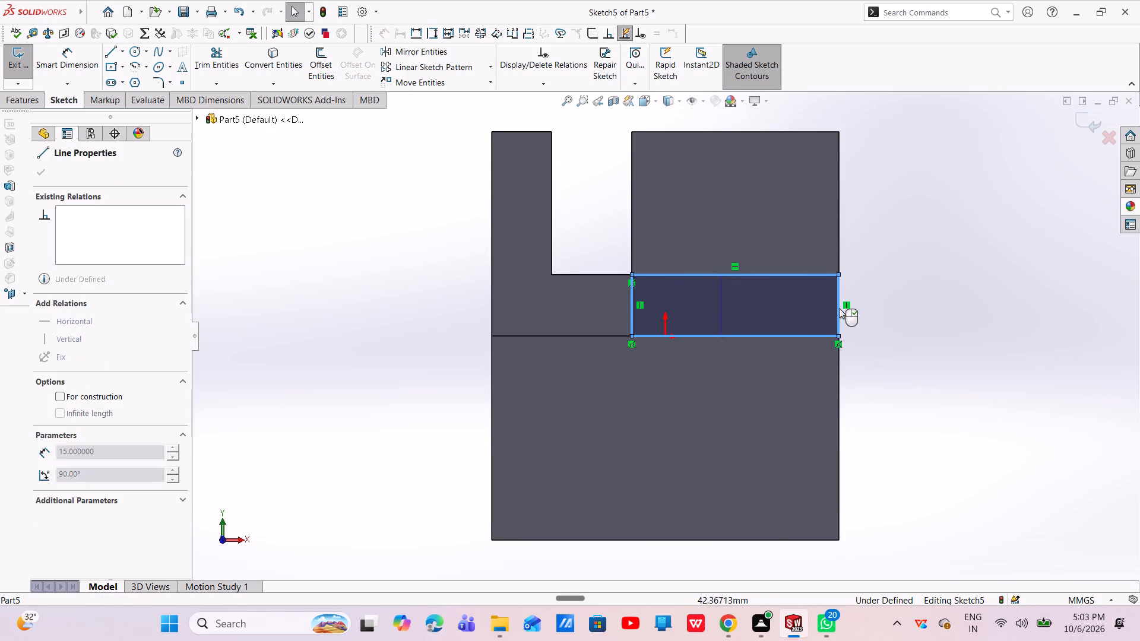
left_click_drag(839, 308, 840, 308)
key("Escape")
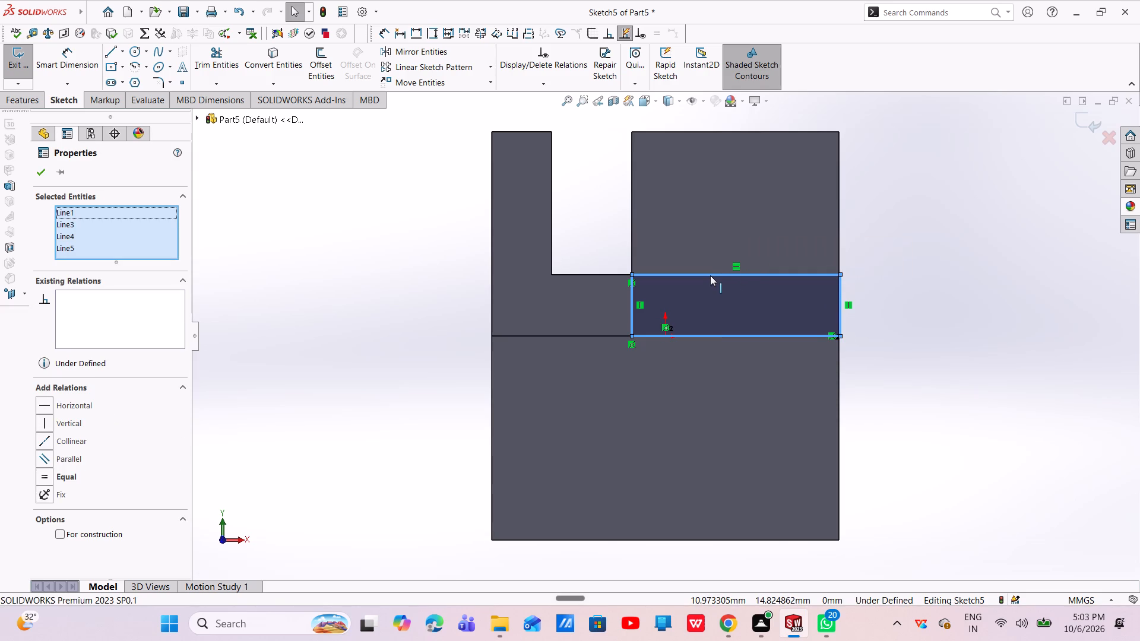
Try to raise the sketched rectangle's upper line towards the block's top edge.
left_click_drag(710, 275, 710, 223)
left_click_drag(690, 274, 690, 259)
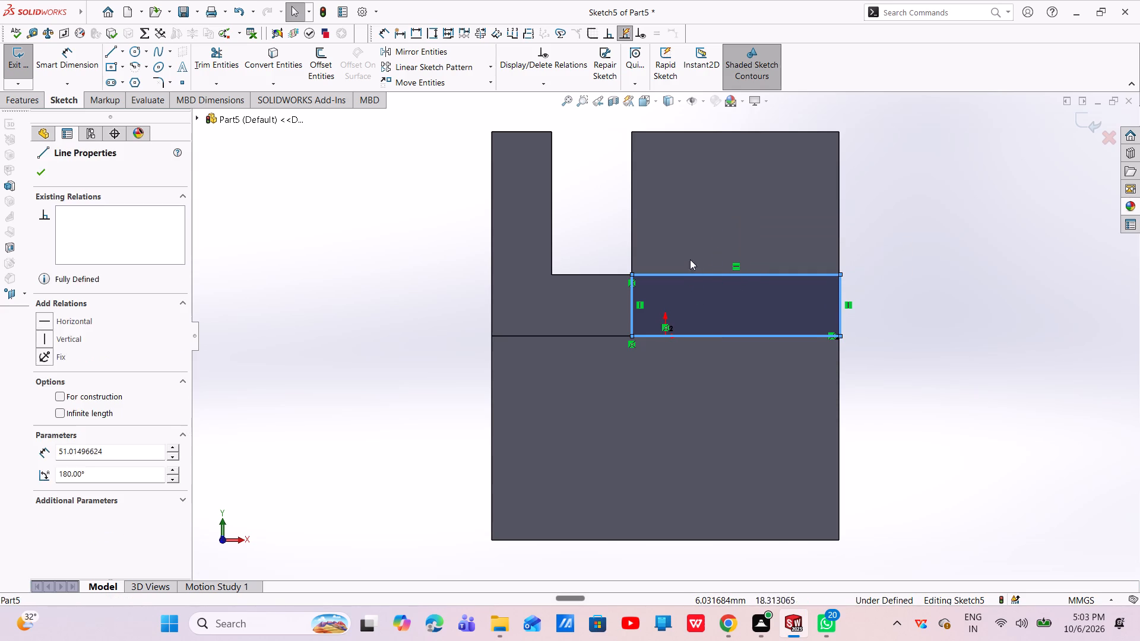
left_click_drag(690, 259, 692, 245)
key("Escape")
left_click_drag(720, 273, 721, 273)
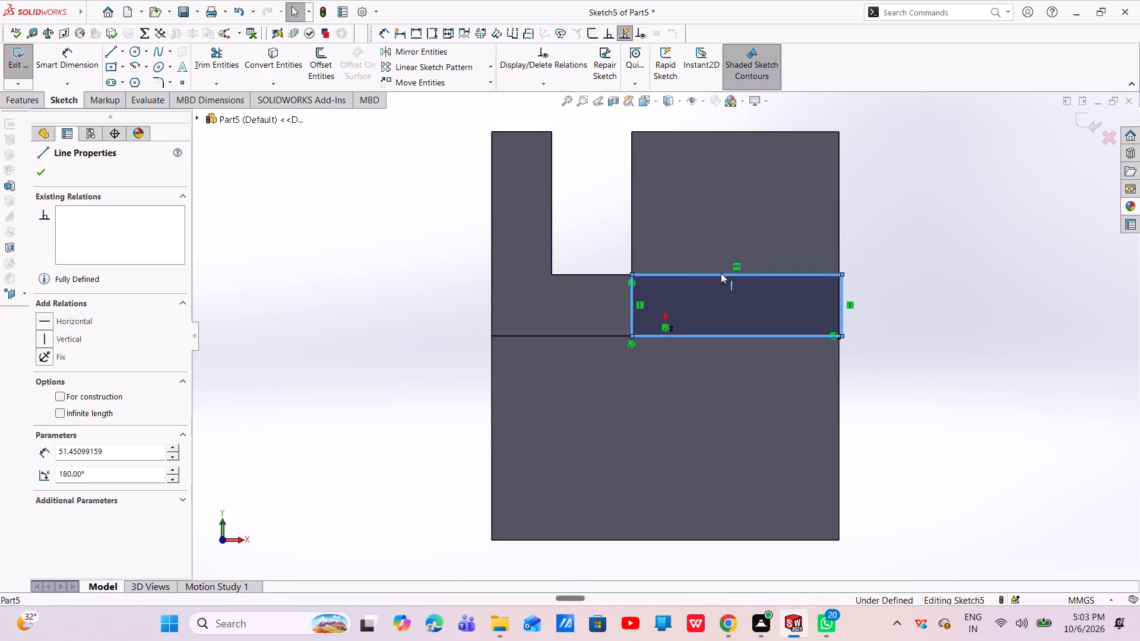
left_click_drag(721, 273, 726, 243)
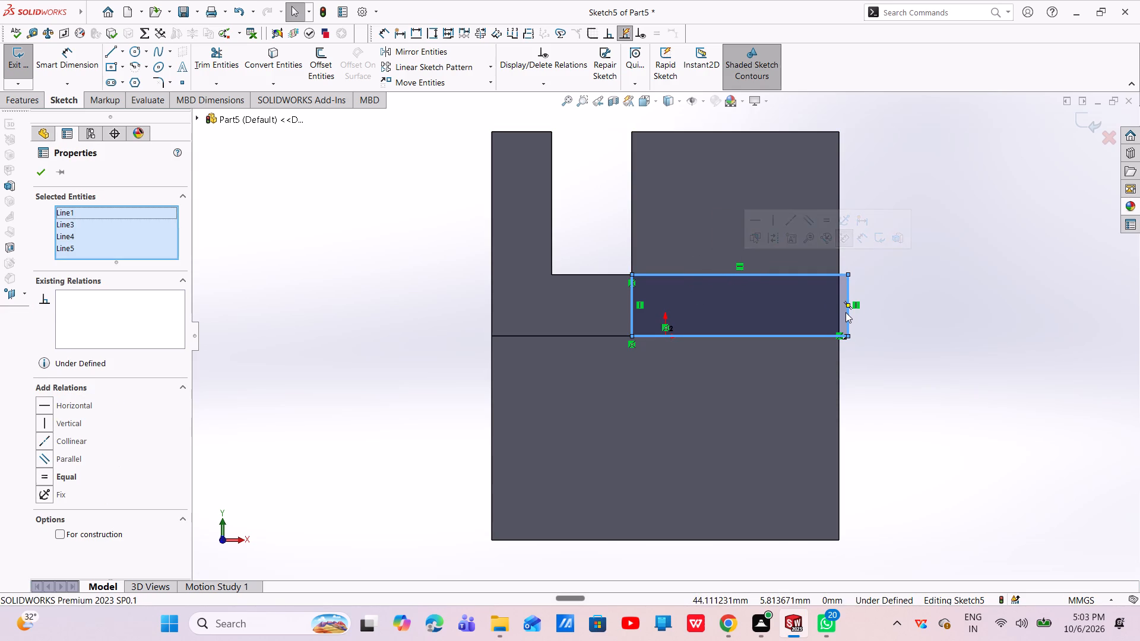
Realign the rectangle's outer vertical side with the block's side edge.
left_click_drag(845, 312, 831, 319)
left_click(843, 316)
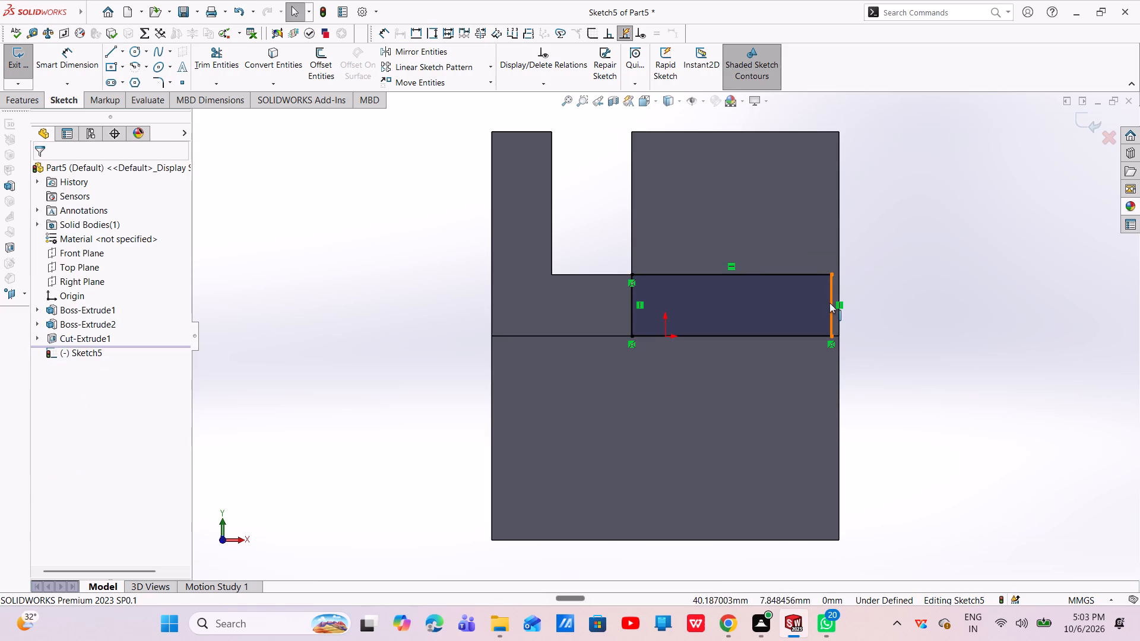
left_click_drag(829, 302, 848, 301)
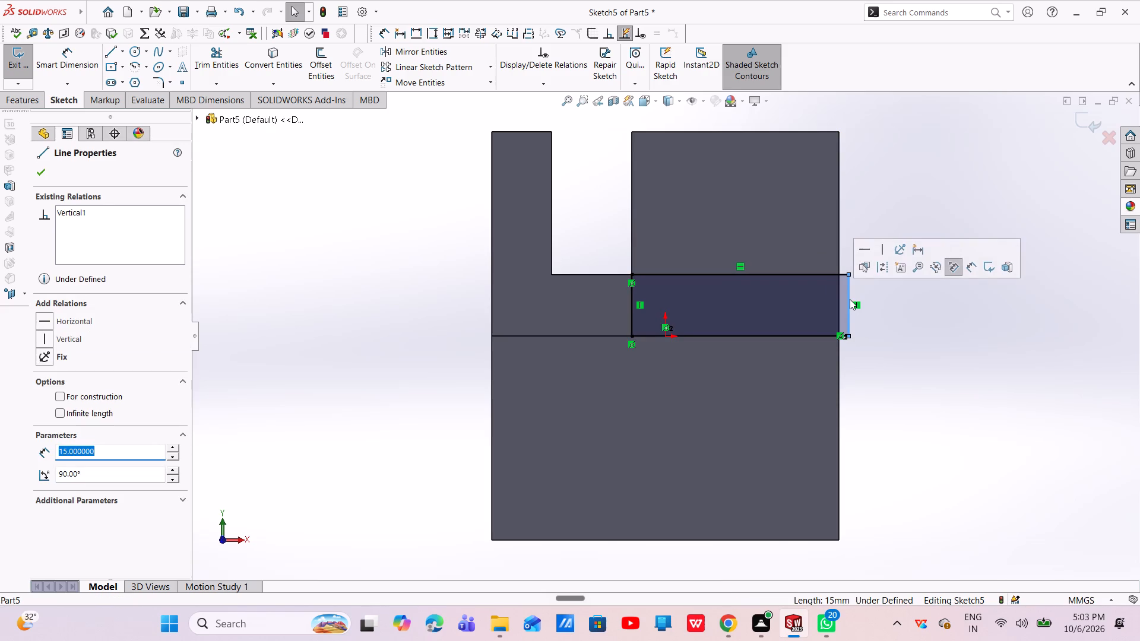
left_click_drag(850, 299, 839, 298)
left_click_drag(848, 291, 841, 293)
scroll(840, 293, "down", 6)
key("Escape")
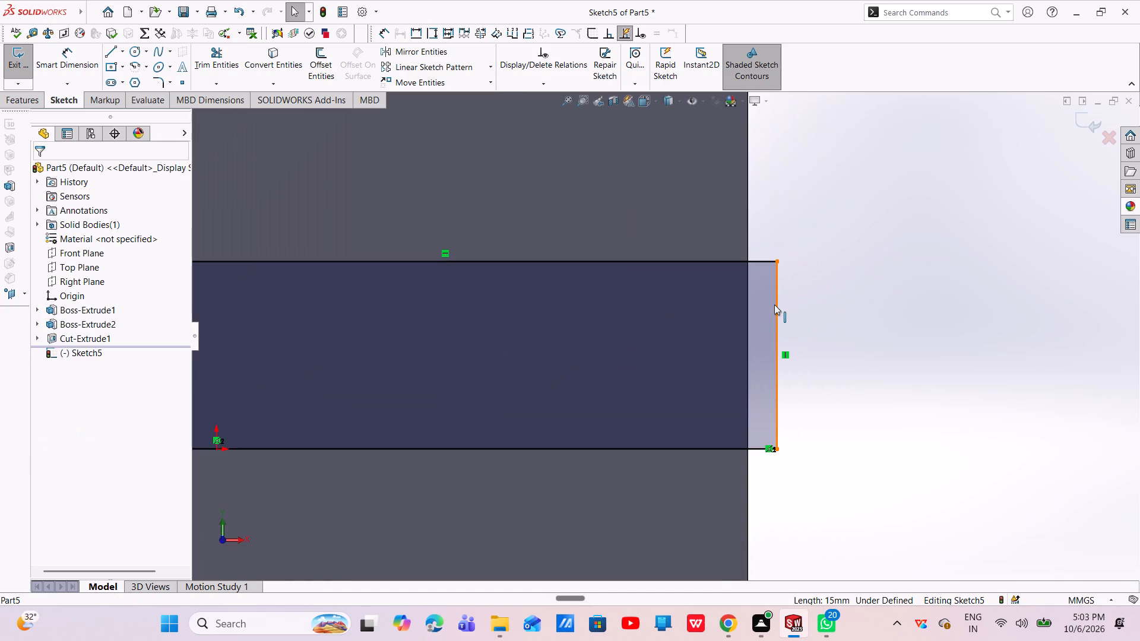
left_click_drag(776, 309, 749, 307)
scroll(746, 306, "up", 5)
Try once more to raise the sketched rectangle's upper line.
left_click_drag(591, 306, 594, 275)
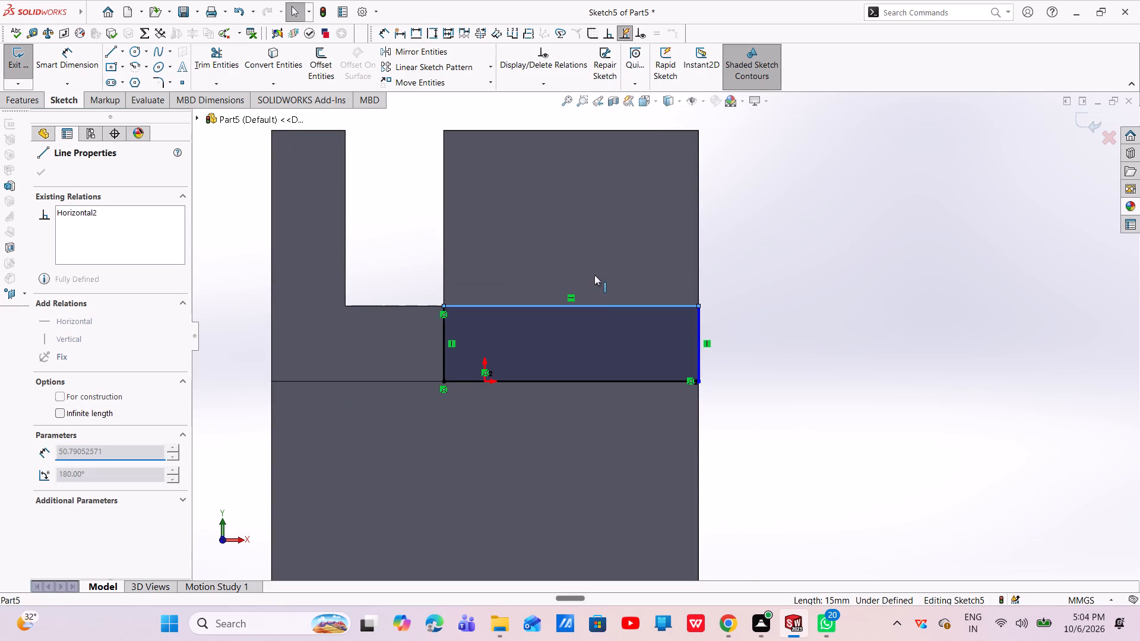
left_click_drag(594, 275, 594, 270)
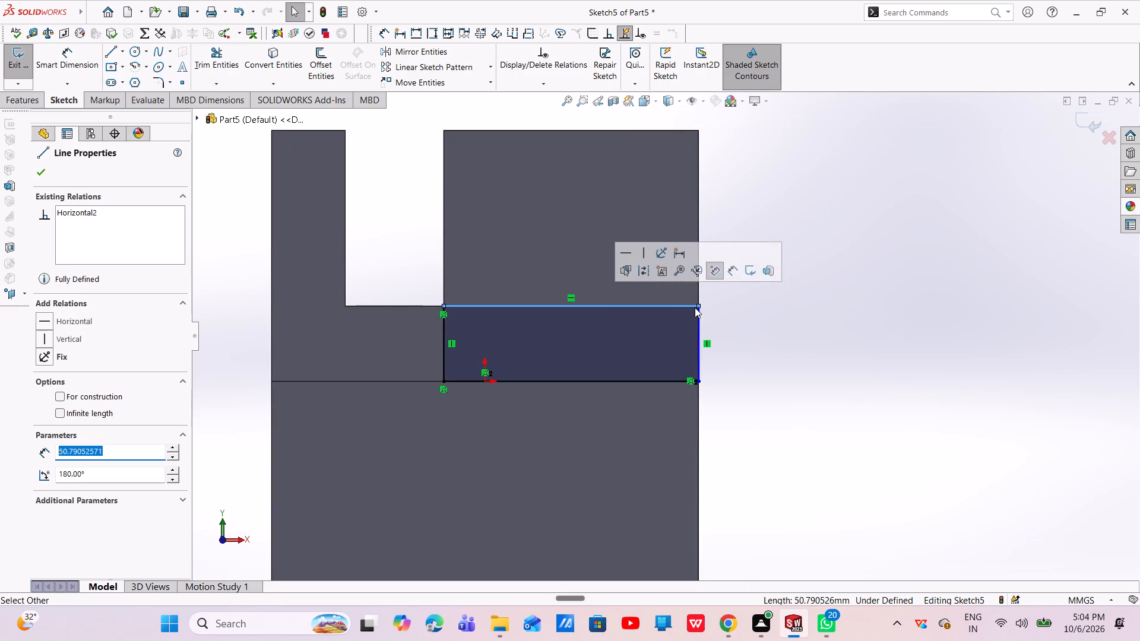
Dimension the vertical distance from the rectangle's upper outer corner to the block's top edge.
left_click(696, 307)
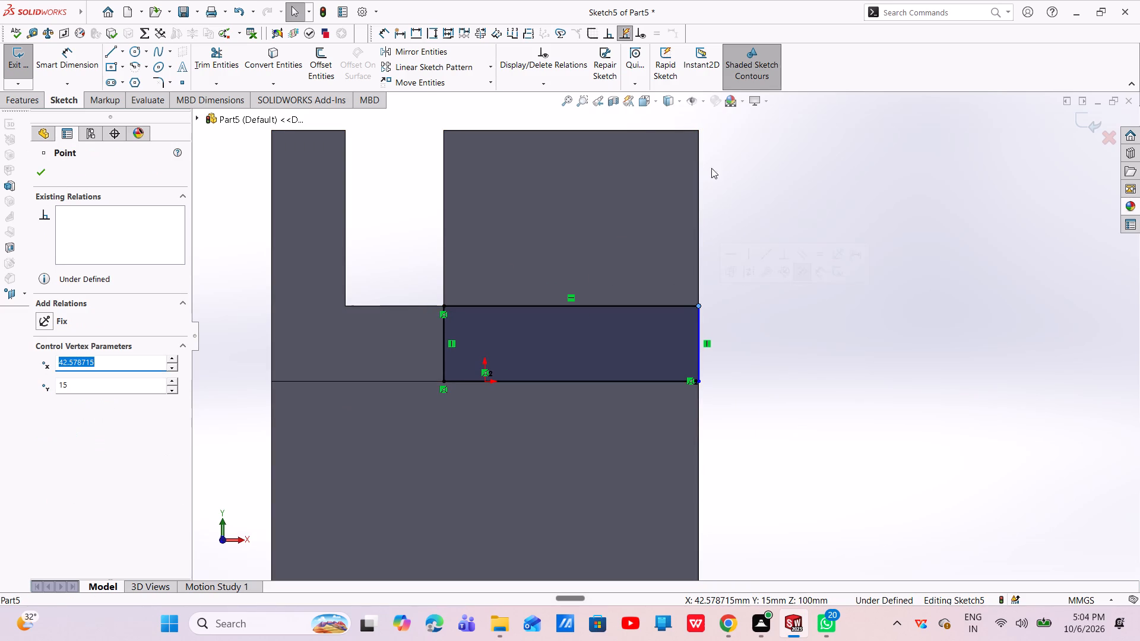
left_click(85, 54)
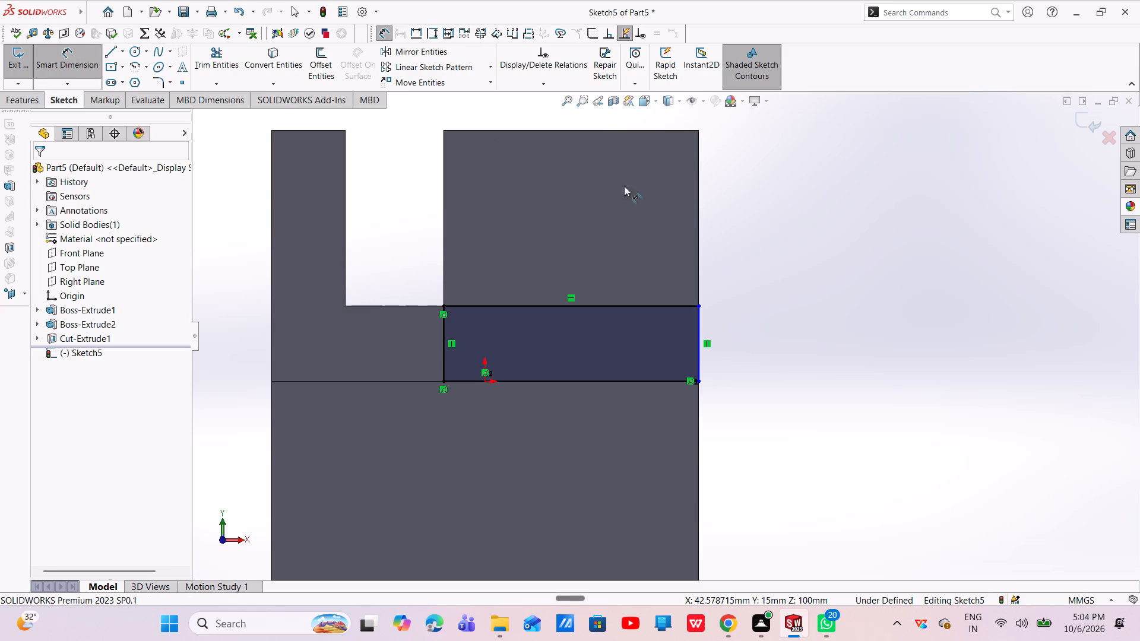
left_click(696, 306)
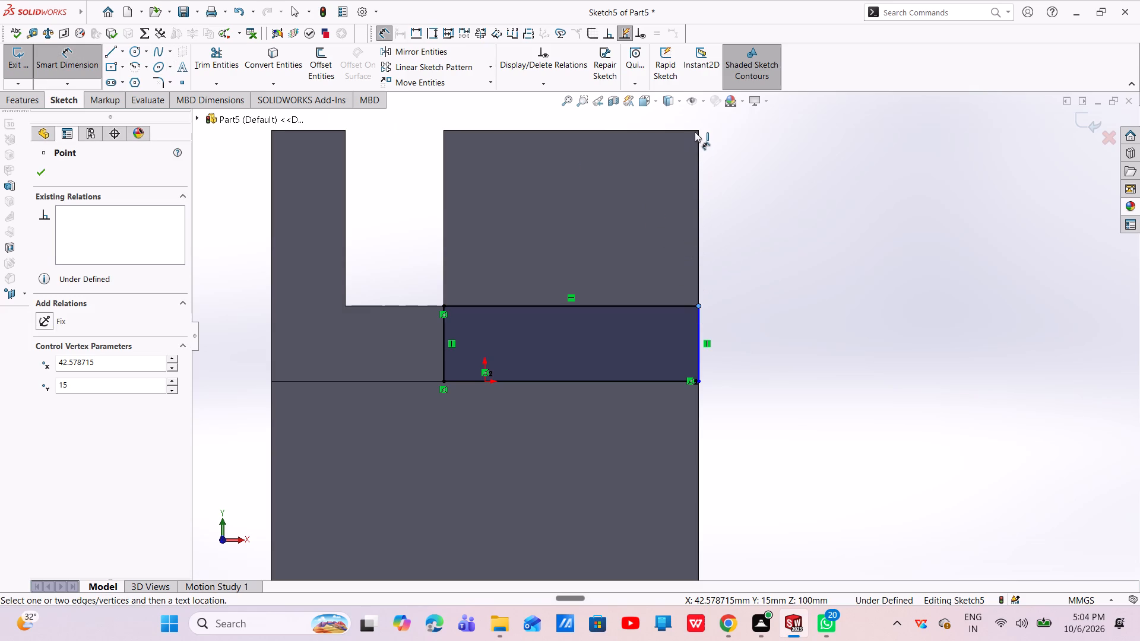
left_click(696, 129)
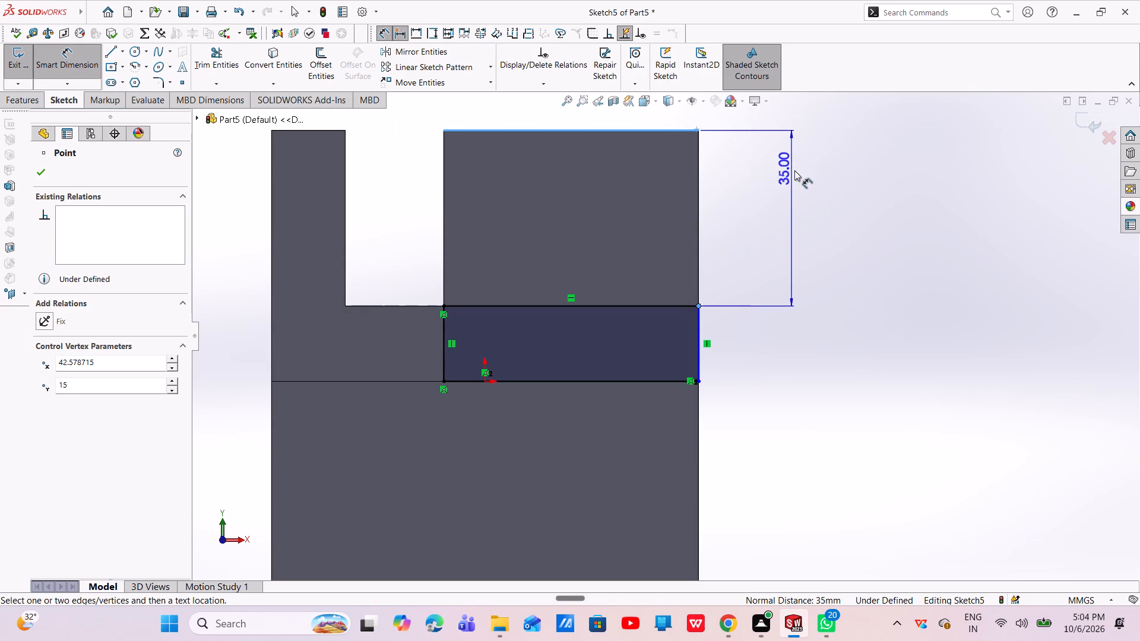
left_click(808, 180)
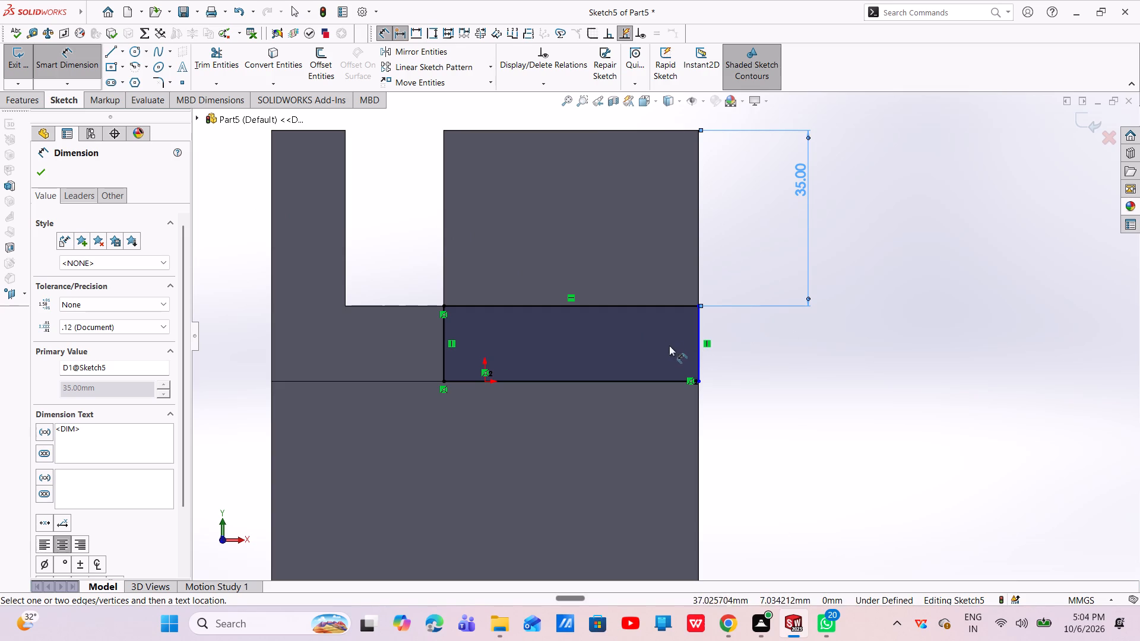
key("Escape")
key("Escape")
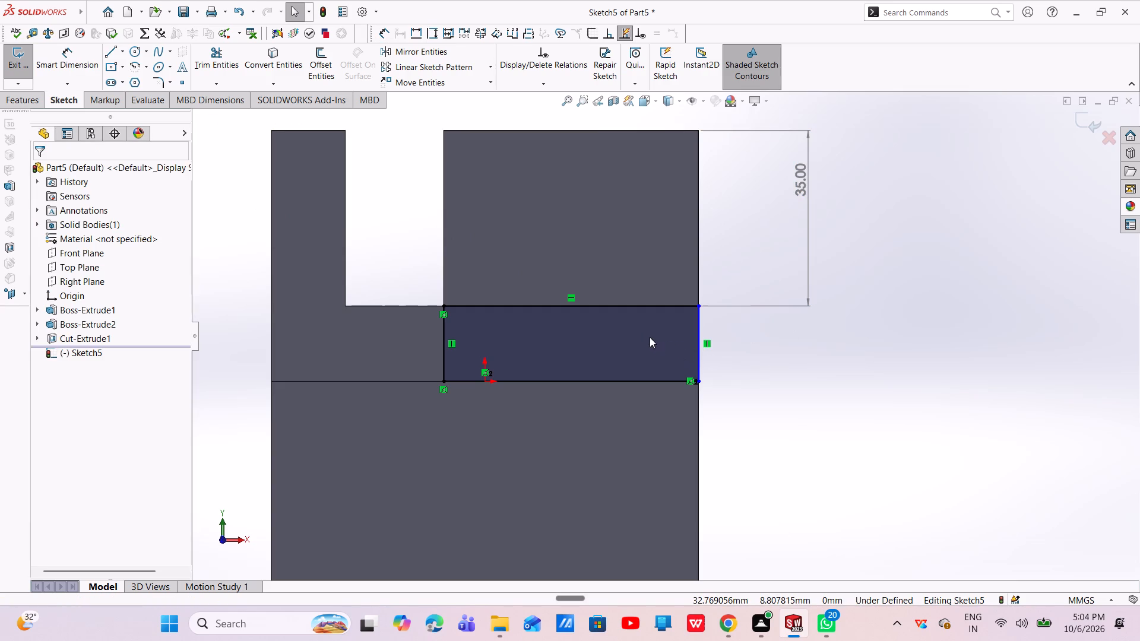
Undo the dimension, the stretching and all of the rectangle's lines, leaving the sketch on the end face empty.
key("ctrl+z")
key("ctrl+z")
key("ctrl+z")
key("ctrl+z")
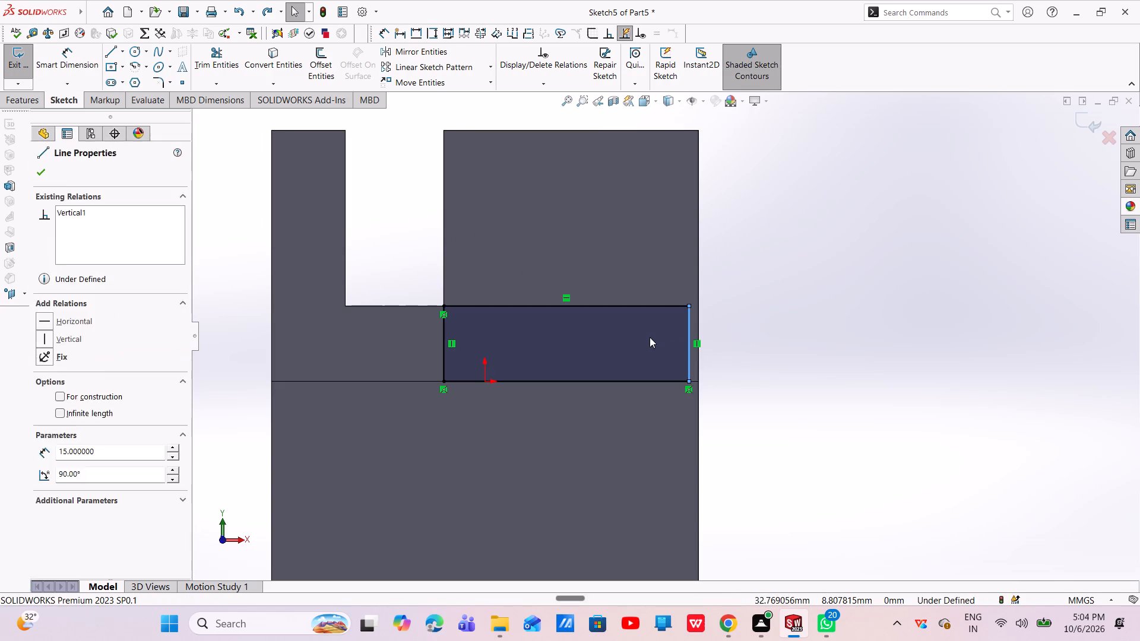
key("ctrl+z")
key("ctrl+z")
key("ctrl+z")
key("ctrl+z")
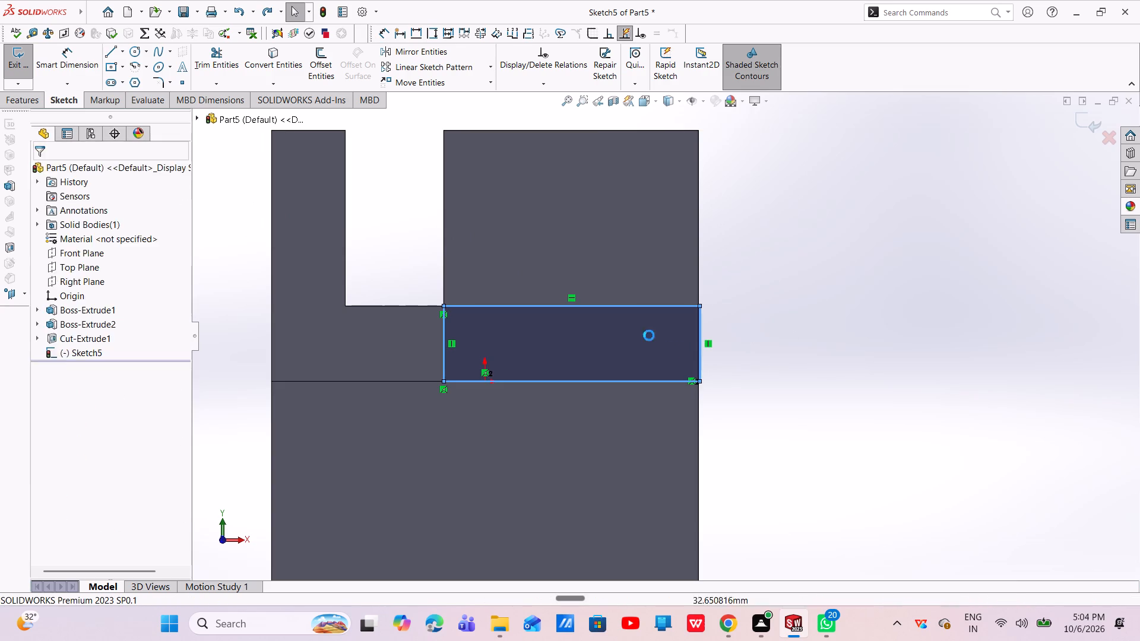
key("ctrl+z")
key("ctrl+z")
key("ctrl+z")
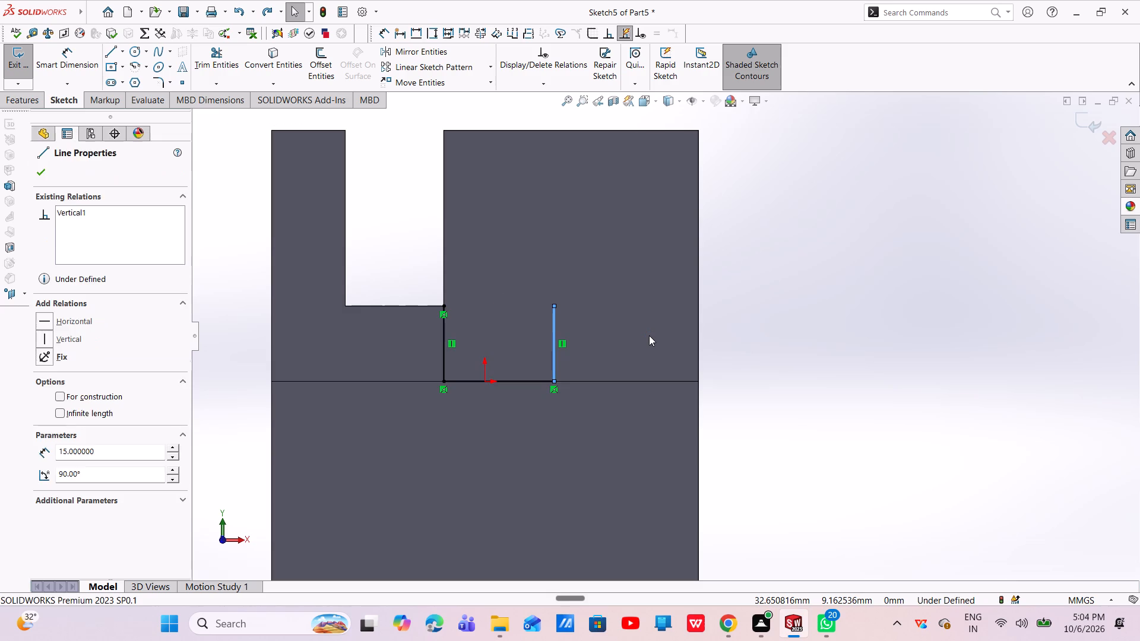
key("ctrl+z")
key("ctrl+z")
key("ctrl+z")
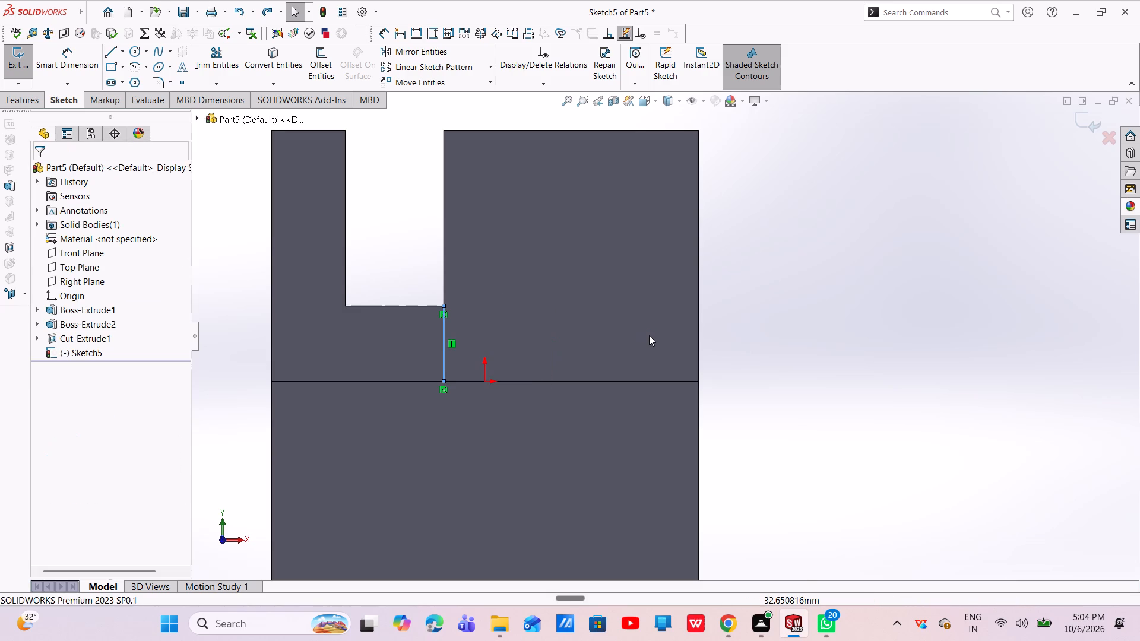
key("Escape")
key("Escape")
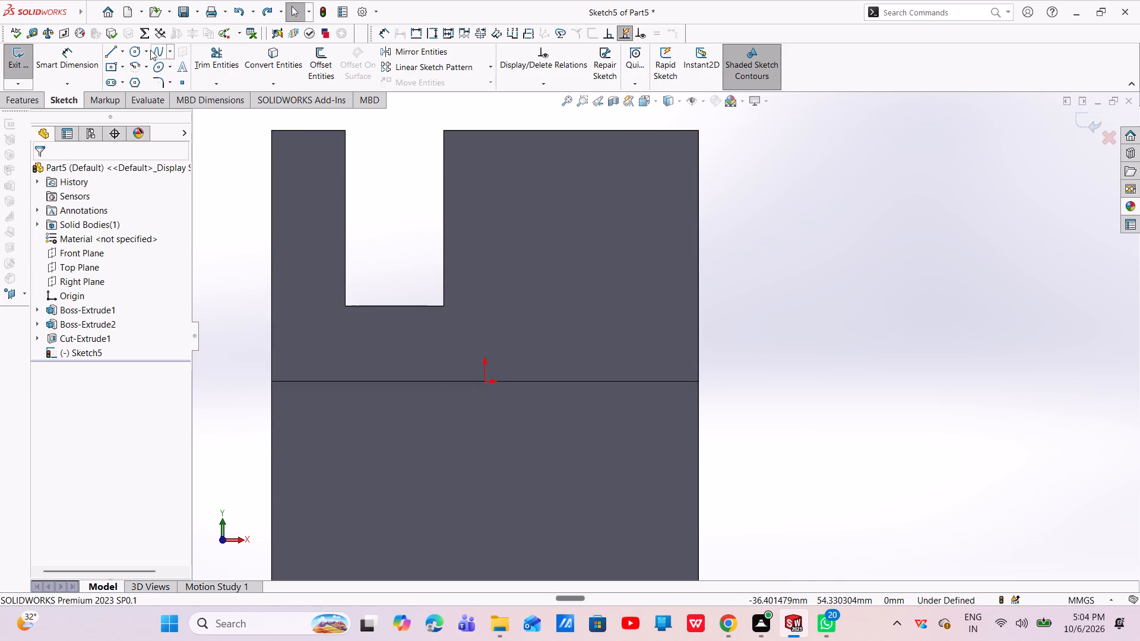
Sketch a rectangle about 51 by 50 mm from the notch's inner side to the block's outer edge, down to the horizontal edge line.
left_click(113, 55)
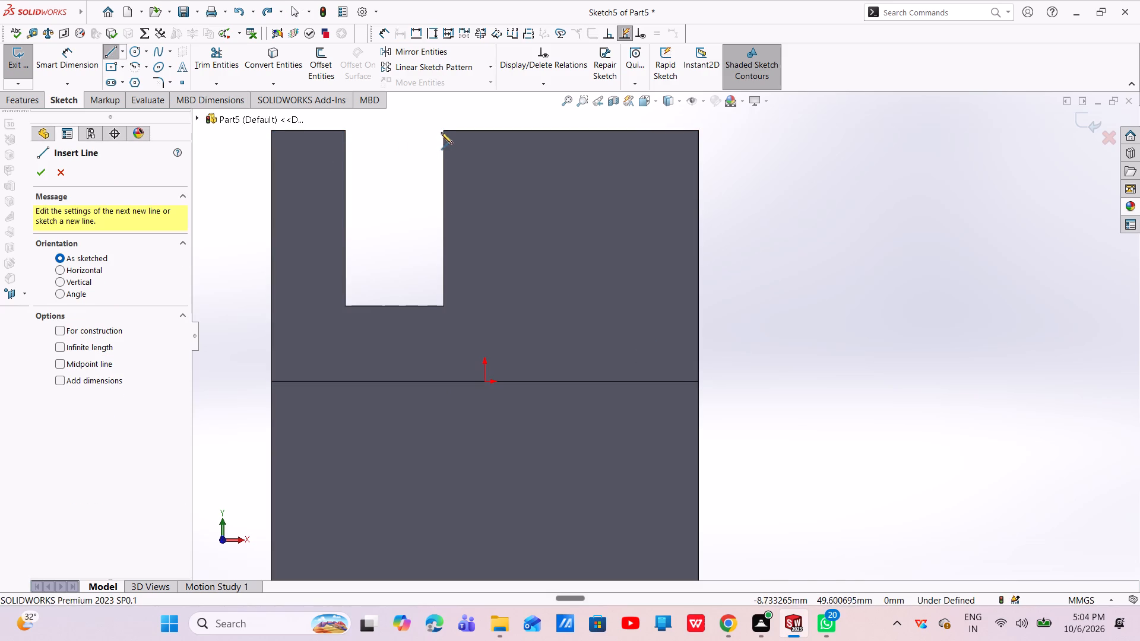
left_click(442, 131)
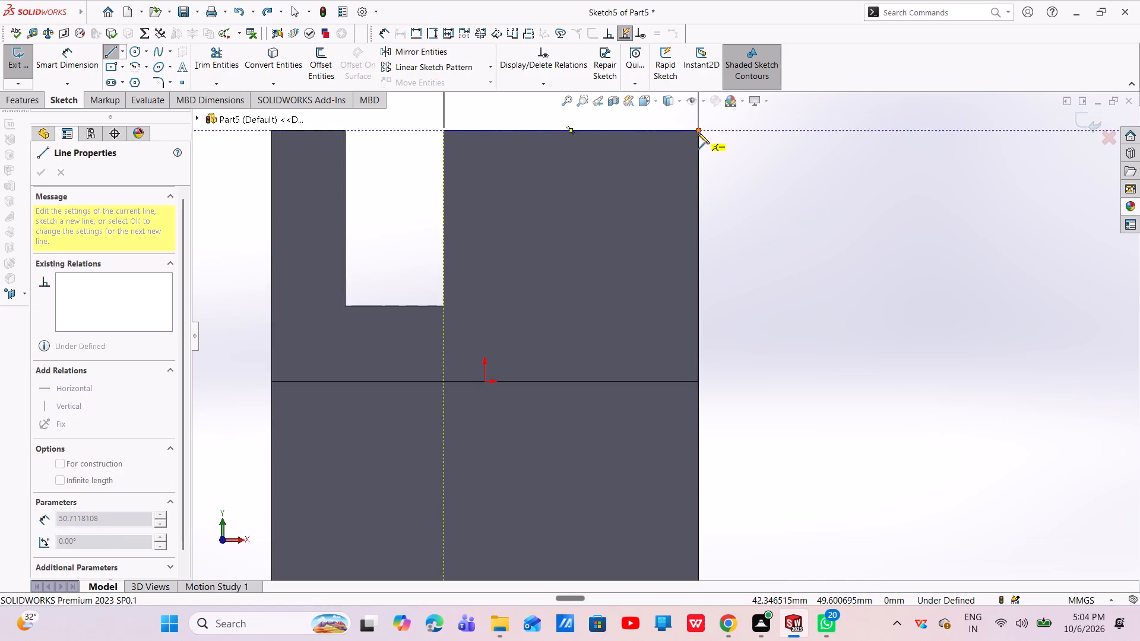
left_click(698, 132)
left_click(700, 384)
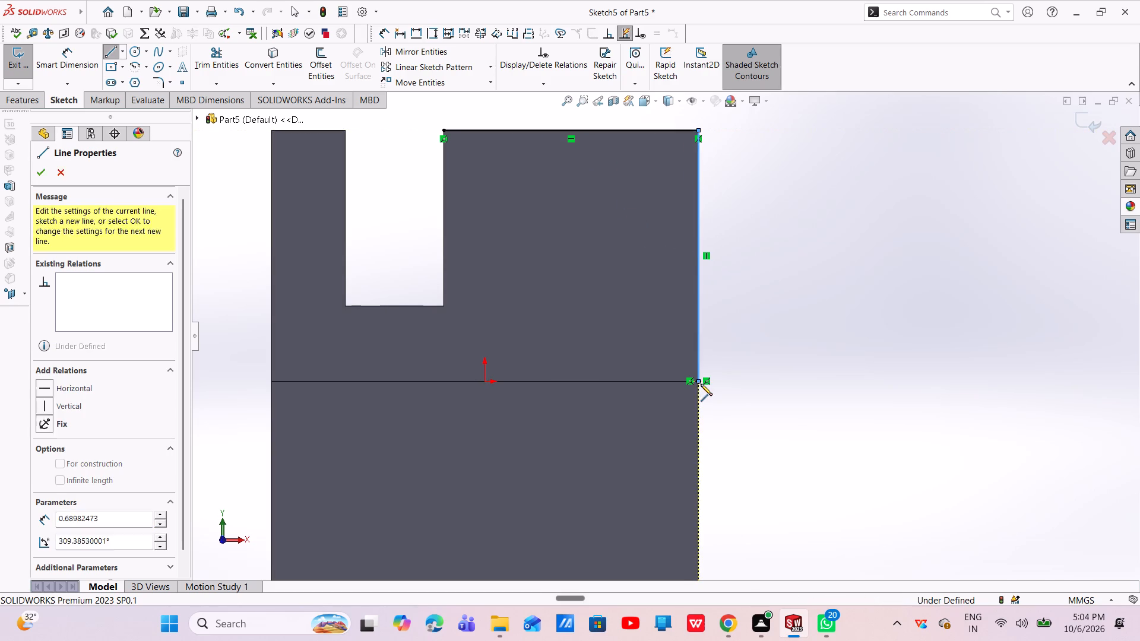
left_click(445, 383)
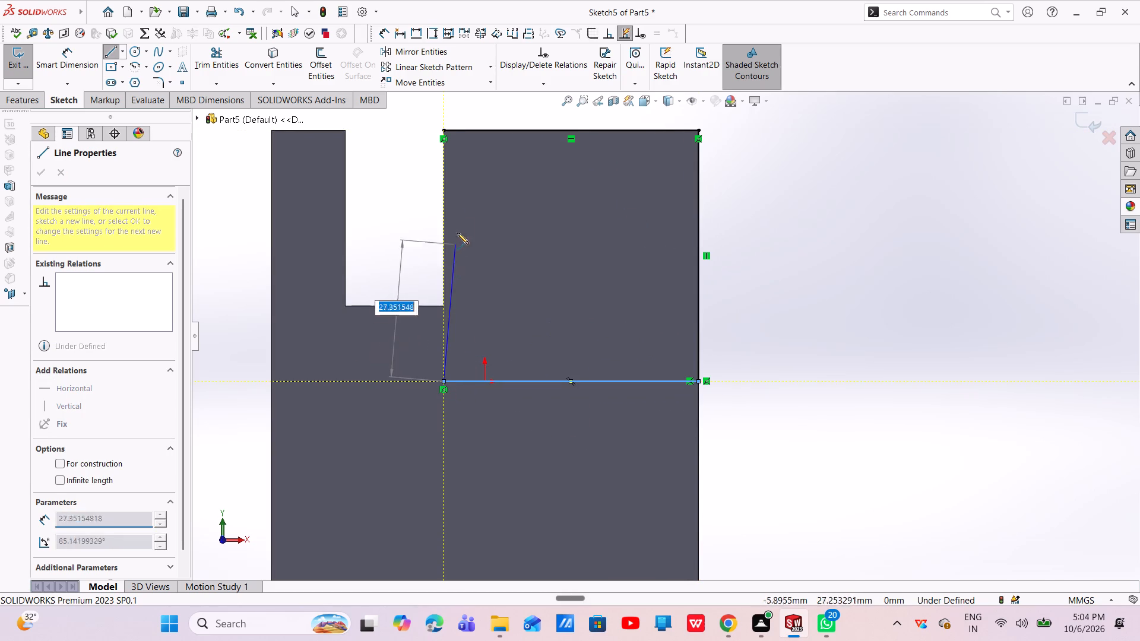
left_click(444, 129)
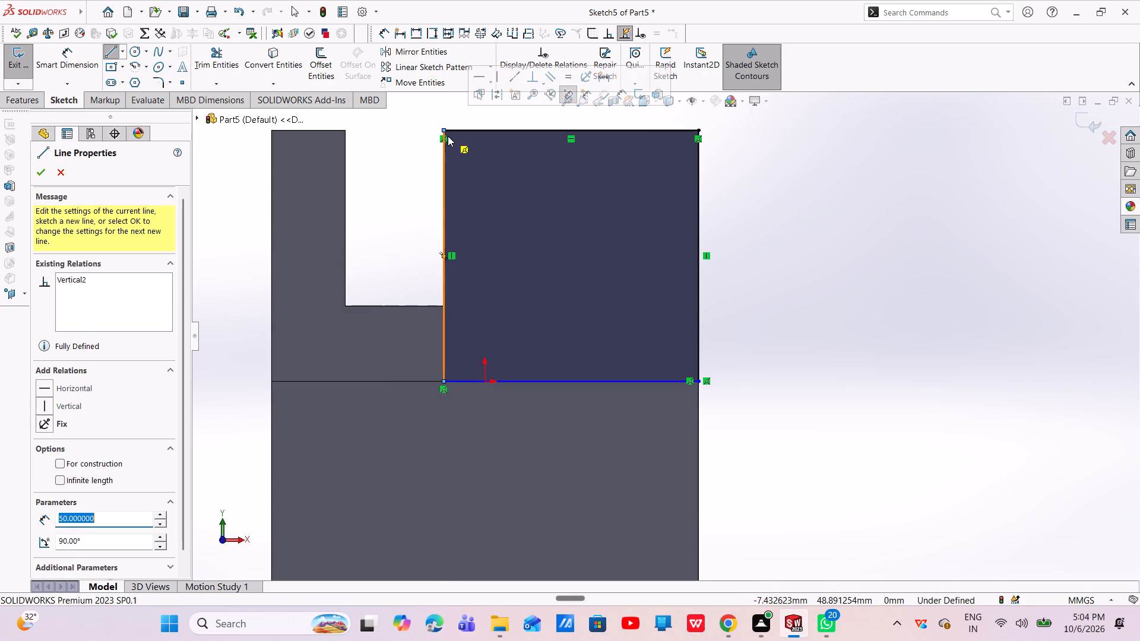
key("Escape")
key("Escape")
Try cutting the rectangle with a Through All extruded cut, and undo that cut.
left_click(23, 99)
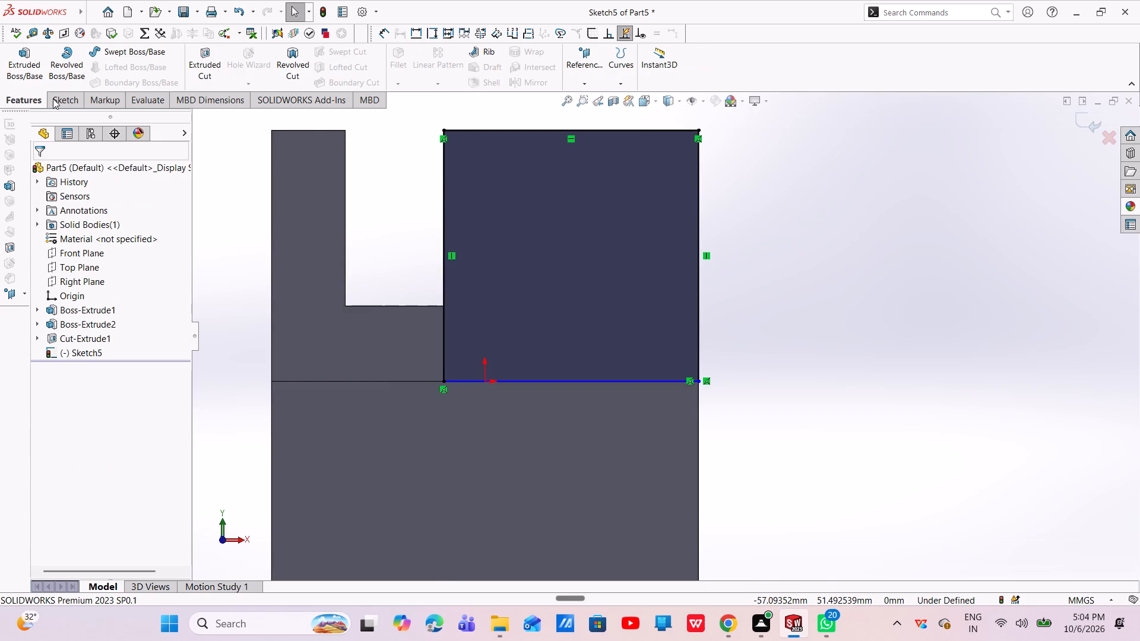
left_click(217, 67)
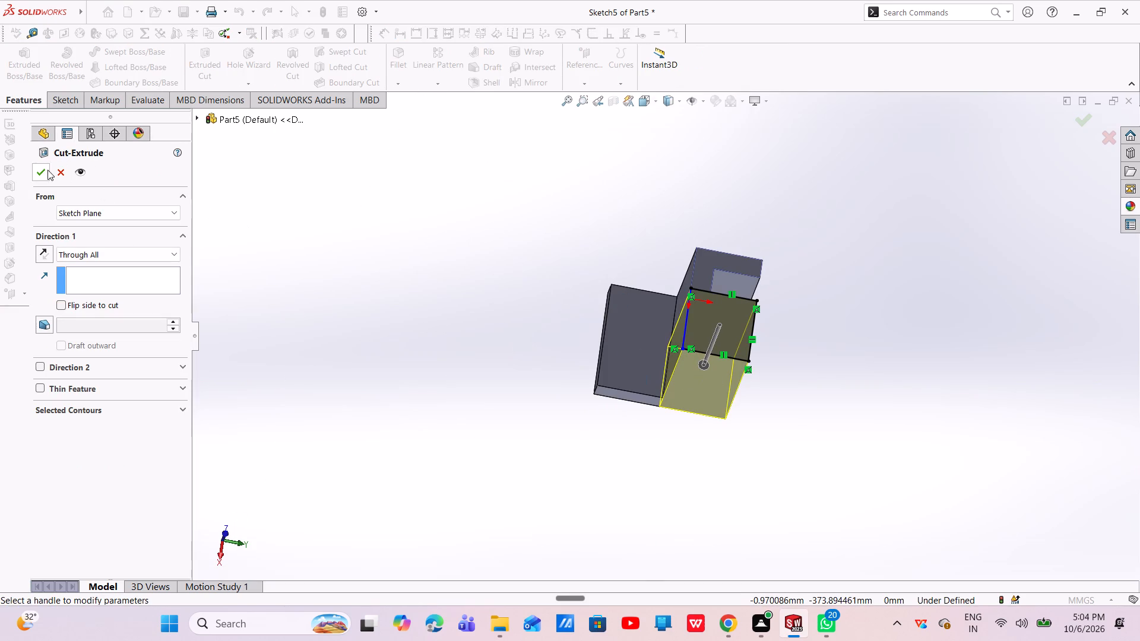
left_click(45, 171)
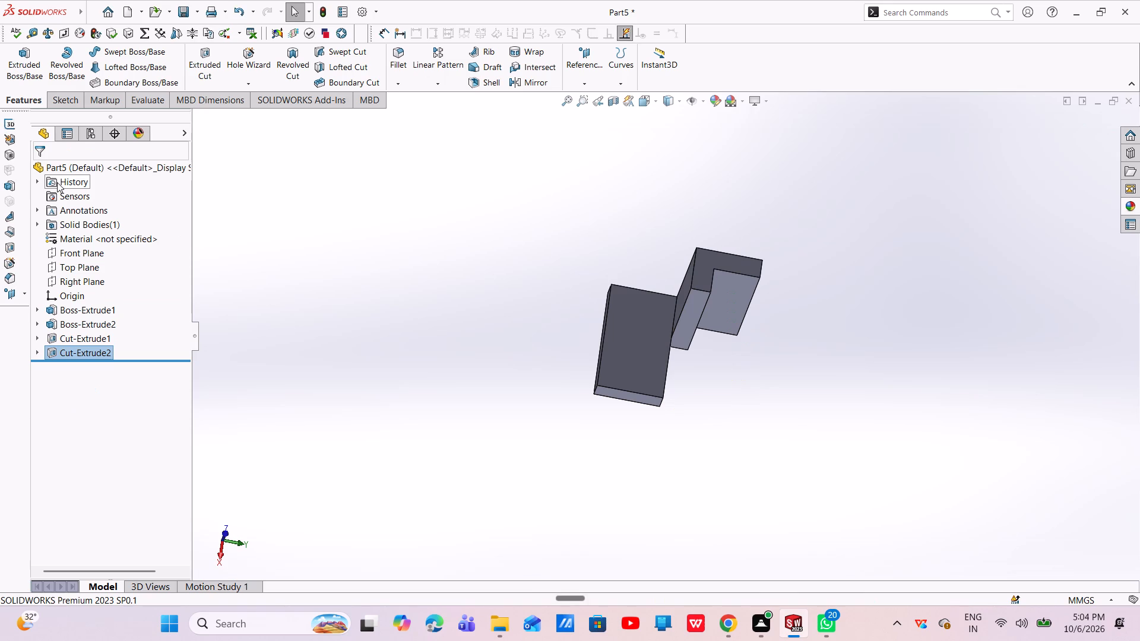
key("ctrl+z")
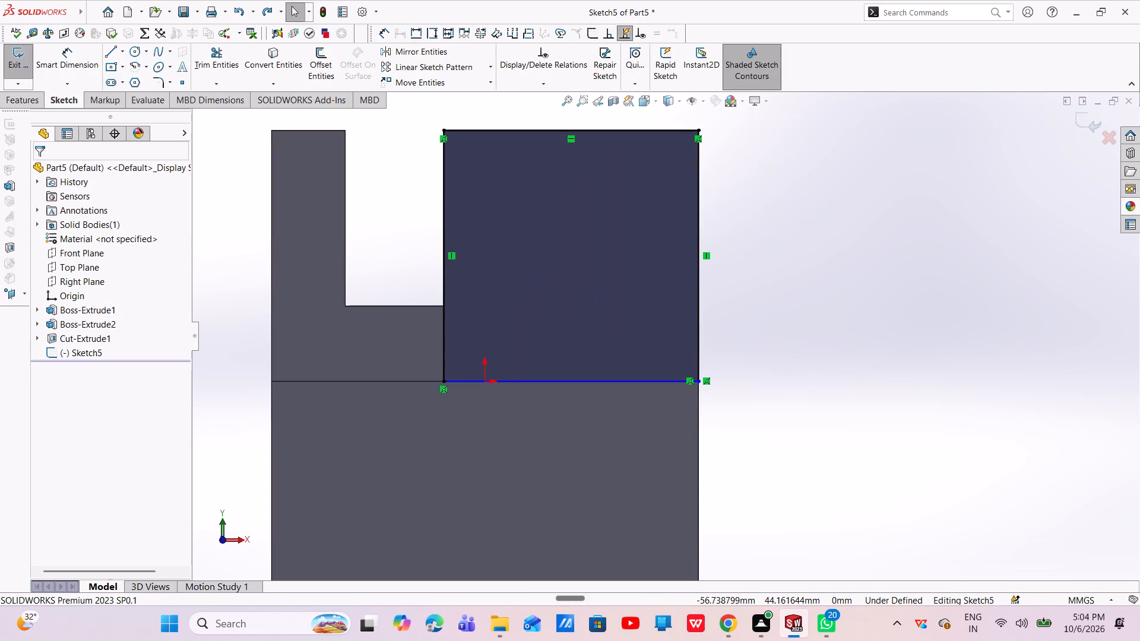
Cut-extrude the rectangle with a Blind depth of 60 mm.
left_click(18, 100)
left_click(197, 73)
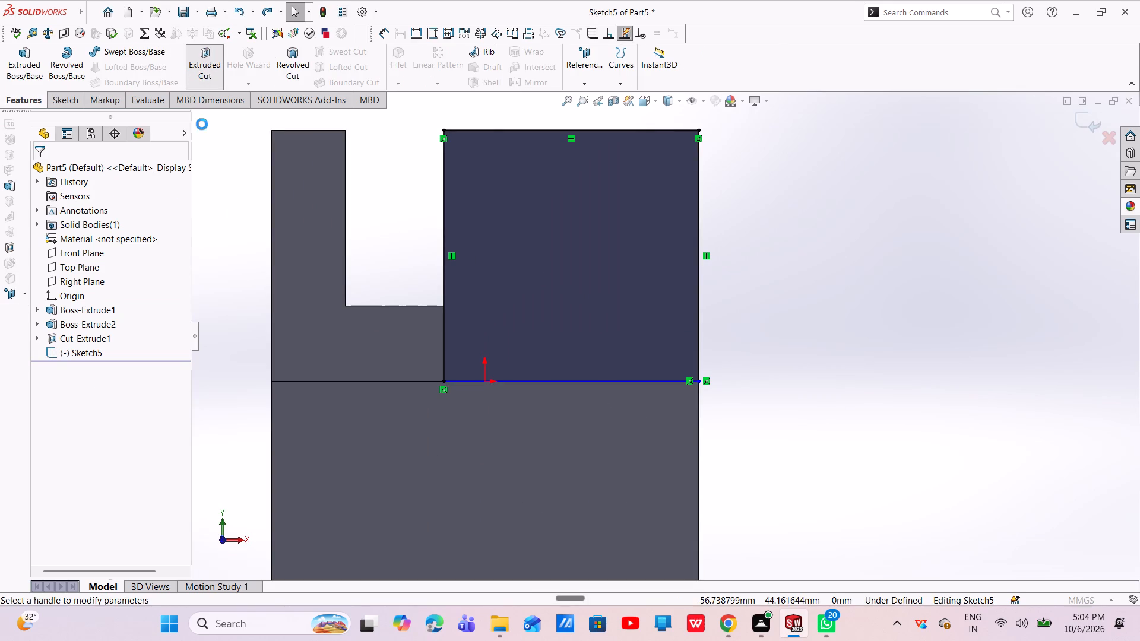
left_click(122, 259)
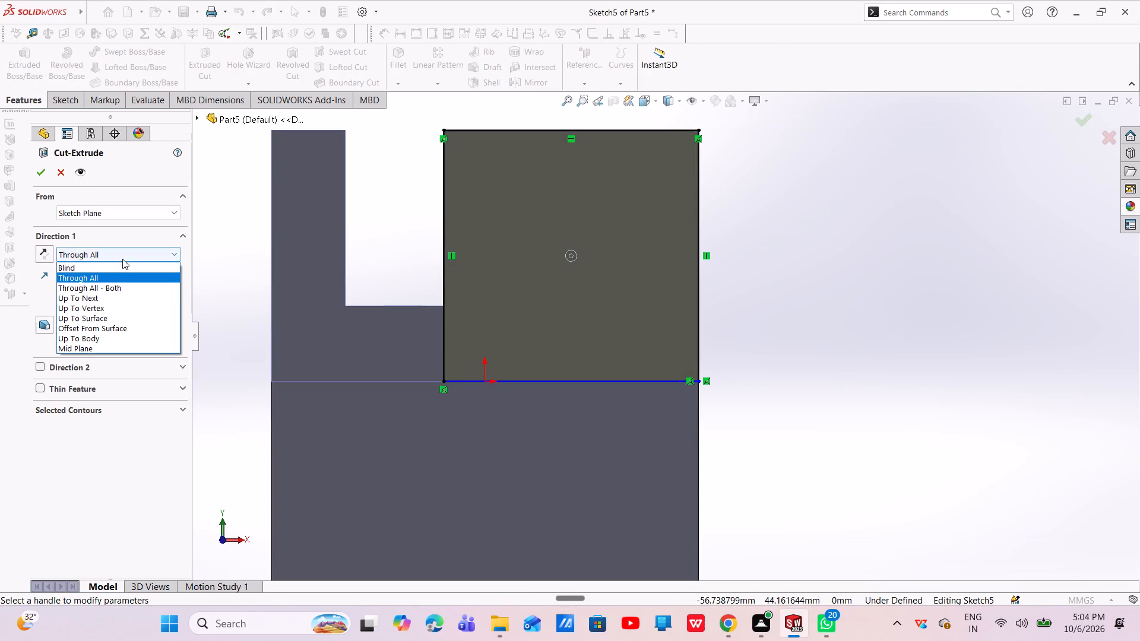
left_click(94, 265)
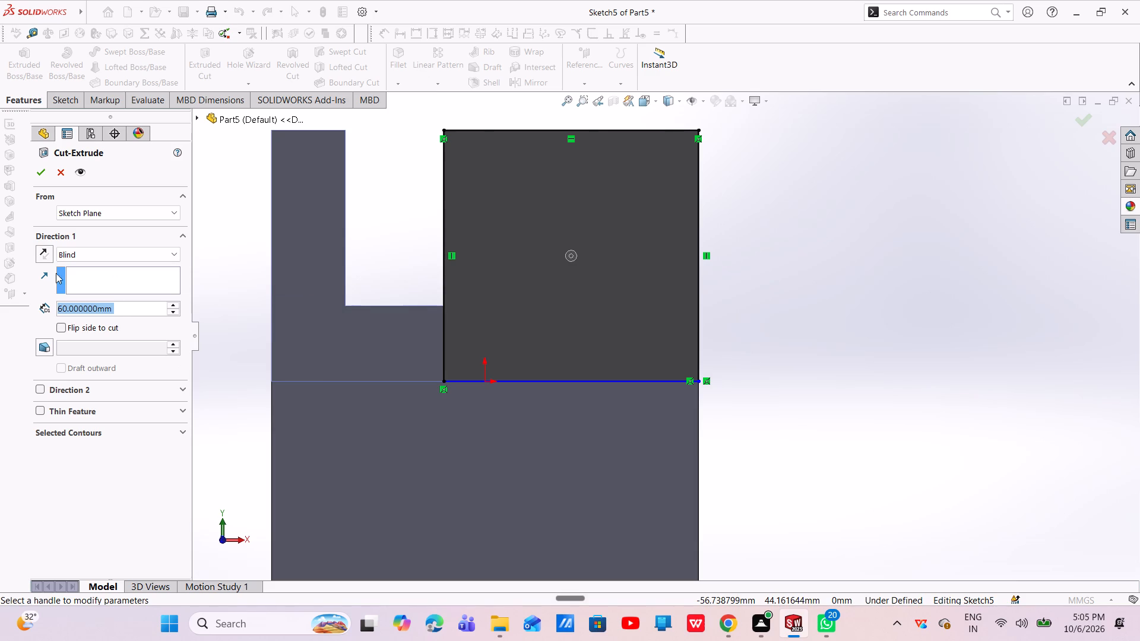
left_click(43, 174)
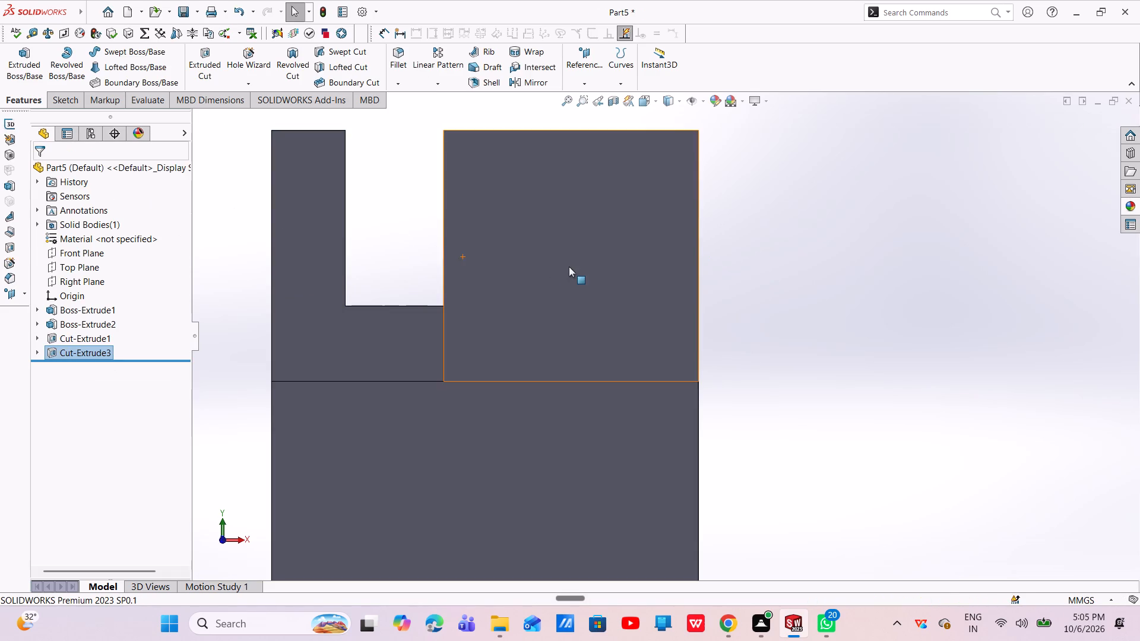
Sketch a rectangle about 22 by 14 mm on the recessed face, in its lower corner beside the notched wall.
left_click(569, 266)
left_click(613, 236)
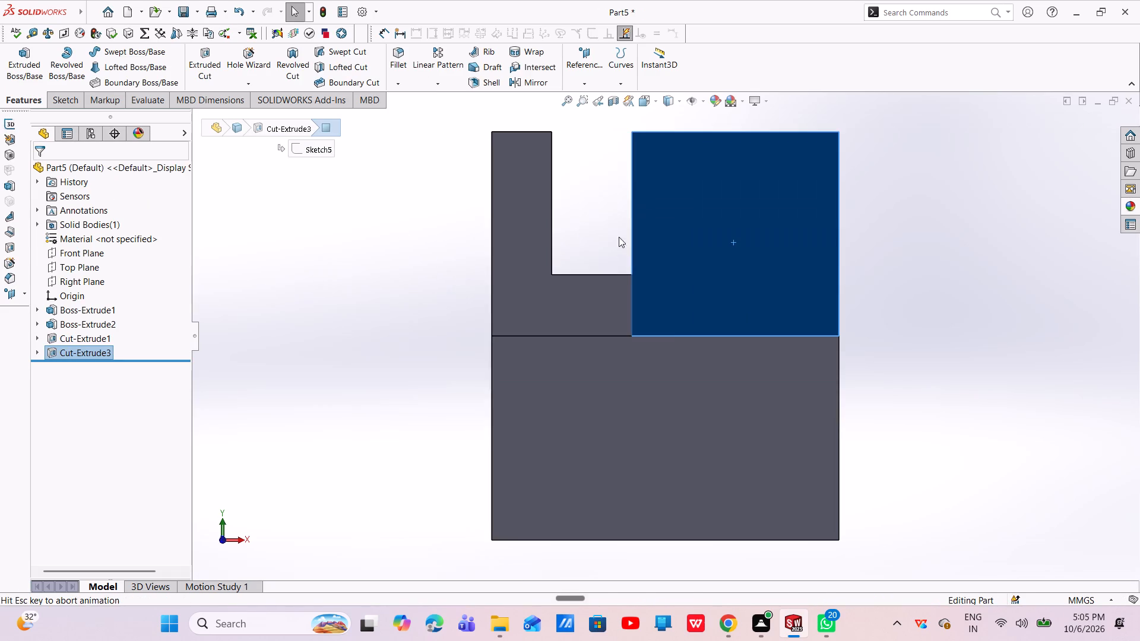
scroll(738, 240, "down", 1)
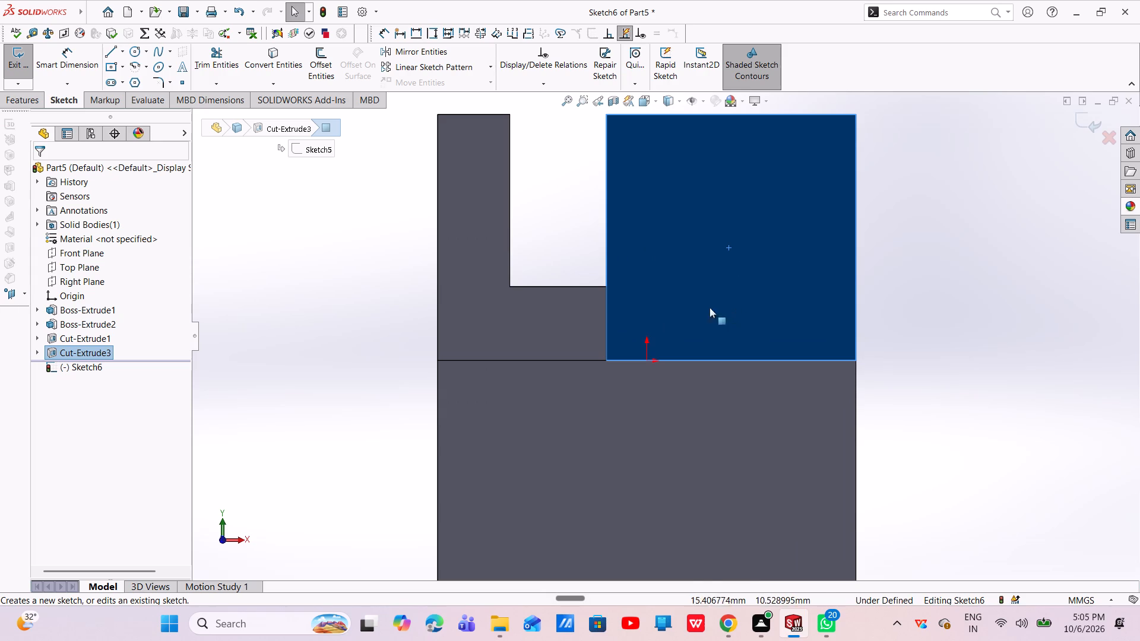
key("Escape")
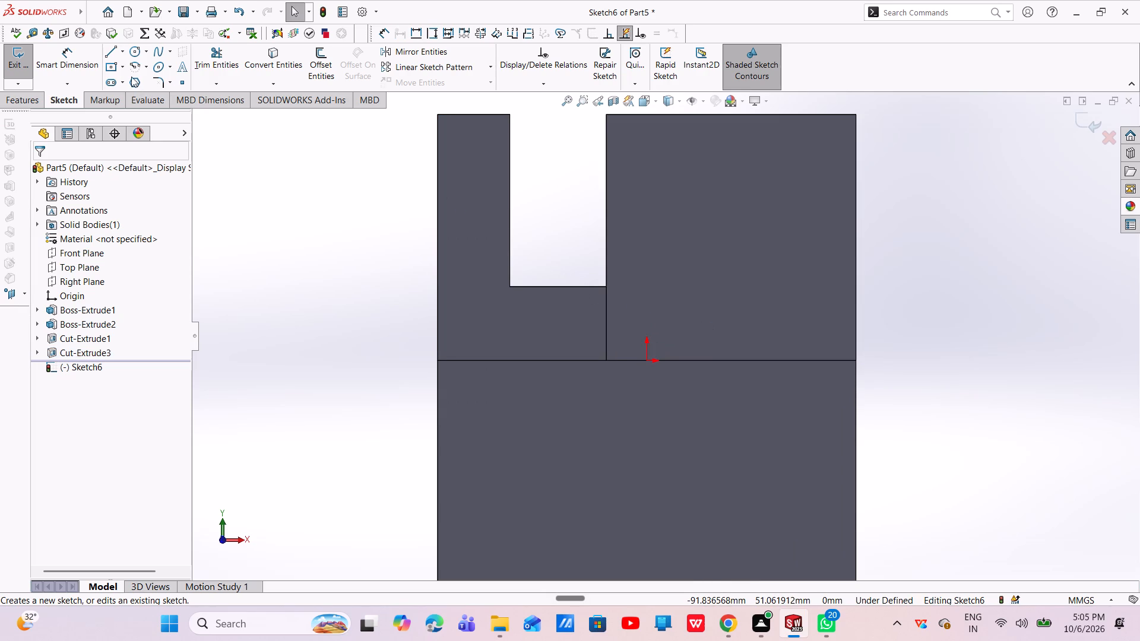
left_click(112, 50)
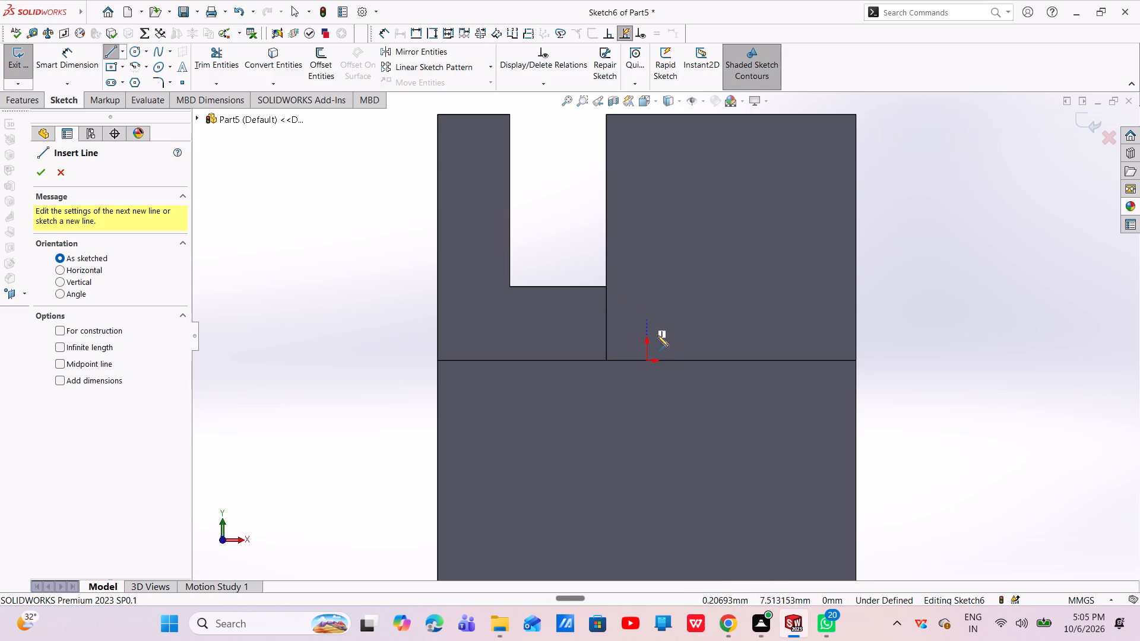
left_click(607, 361)
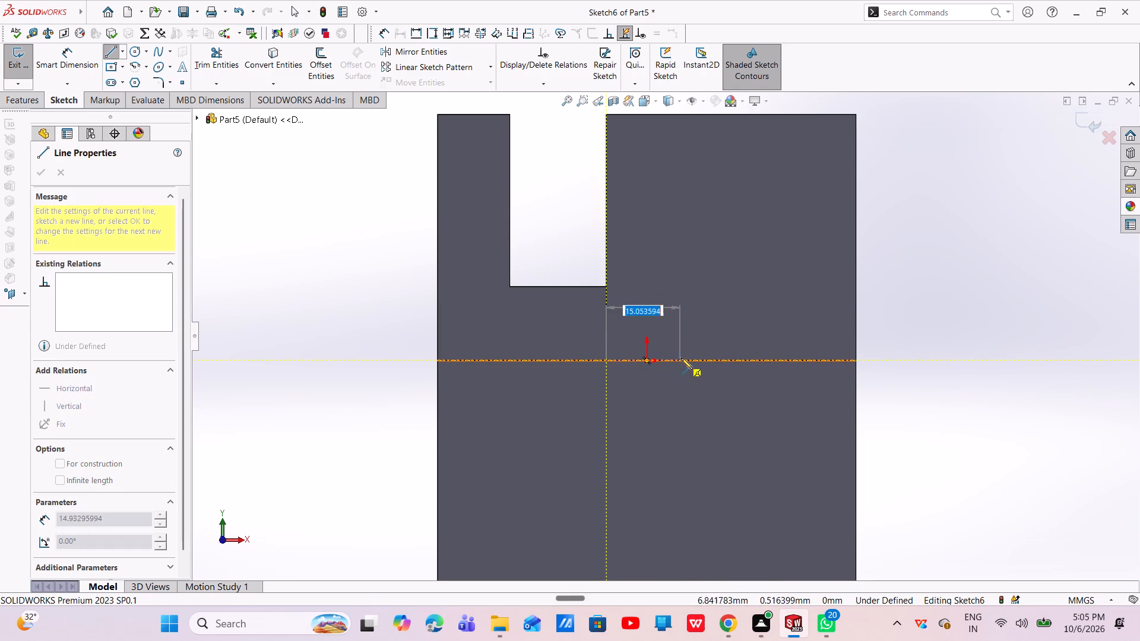
left_click(715, 361)
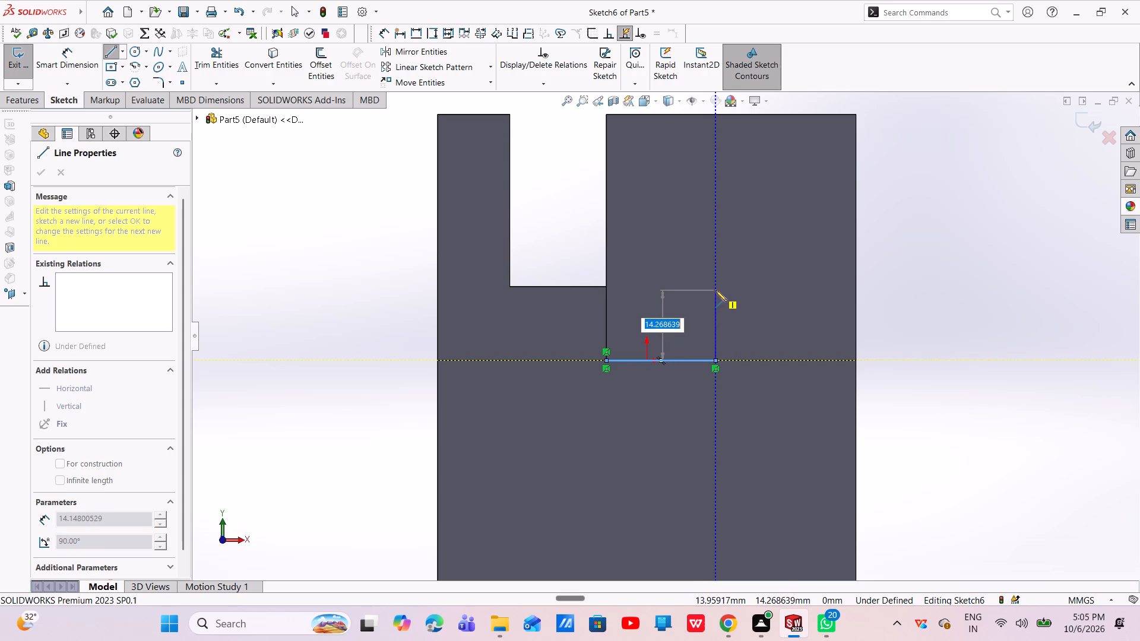
left_click(715, 290)
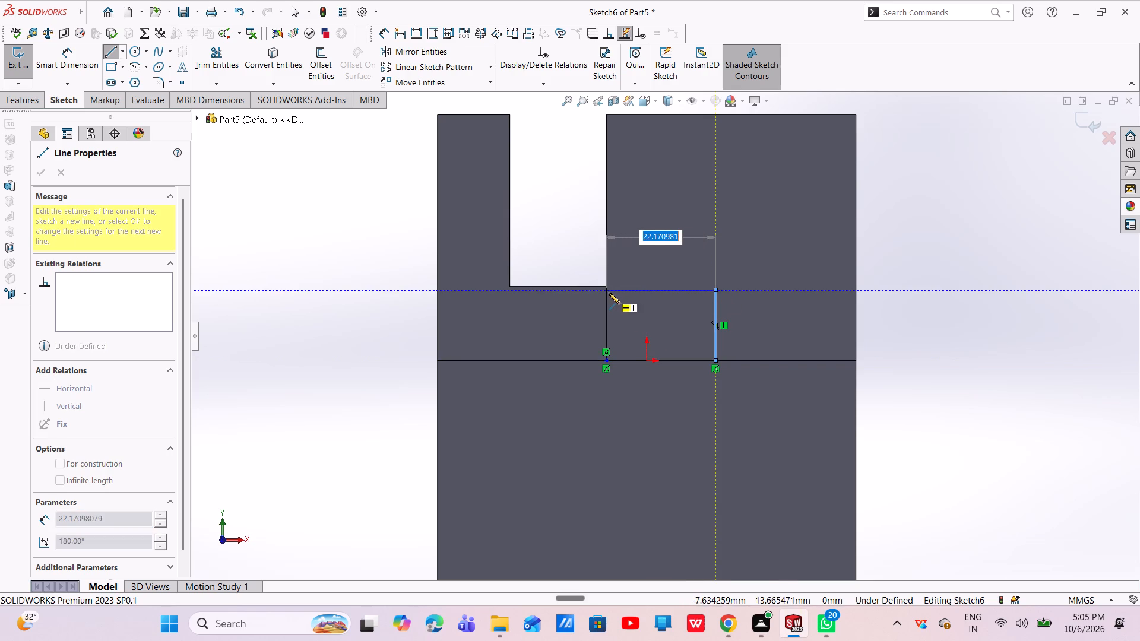
left_click(608, 292)
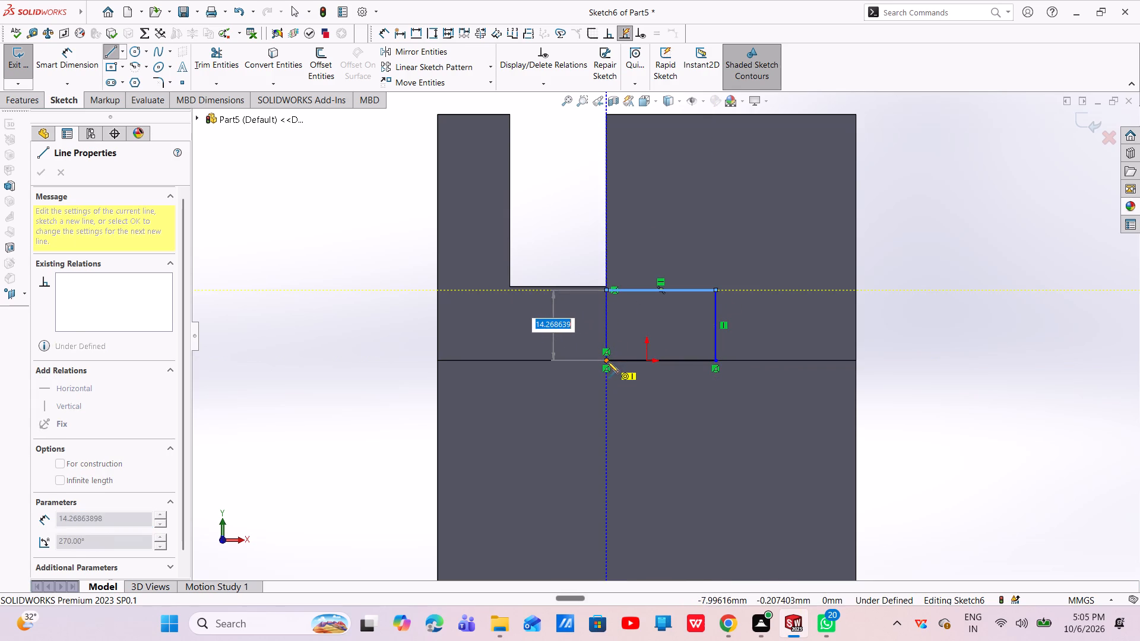
left_click(607, 361)
key("Escape")
key("Escape")
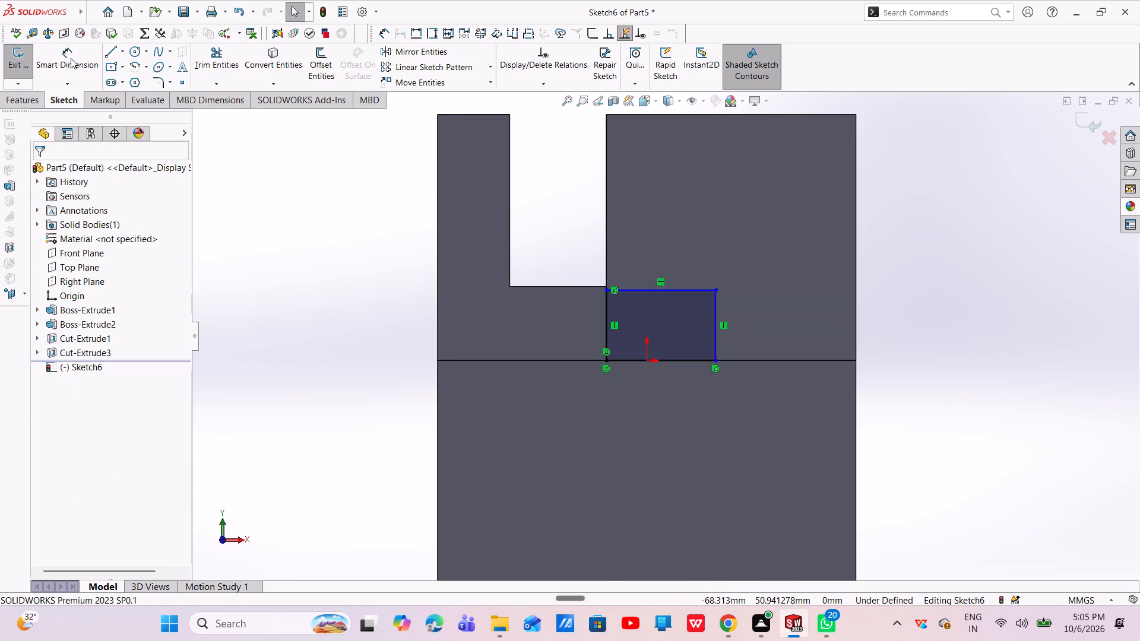
Dimension the small rectangle to 15 mm high and 20 mm wide.
left_click(69, 58)
left_click(713, 325)
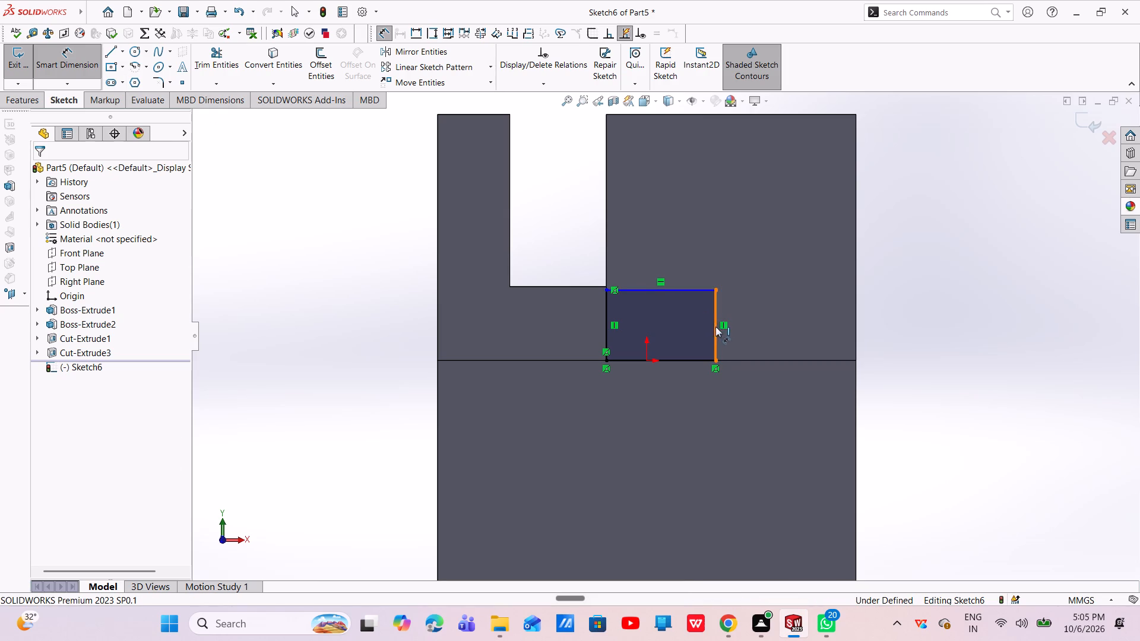
left_click(1106, 326)
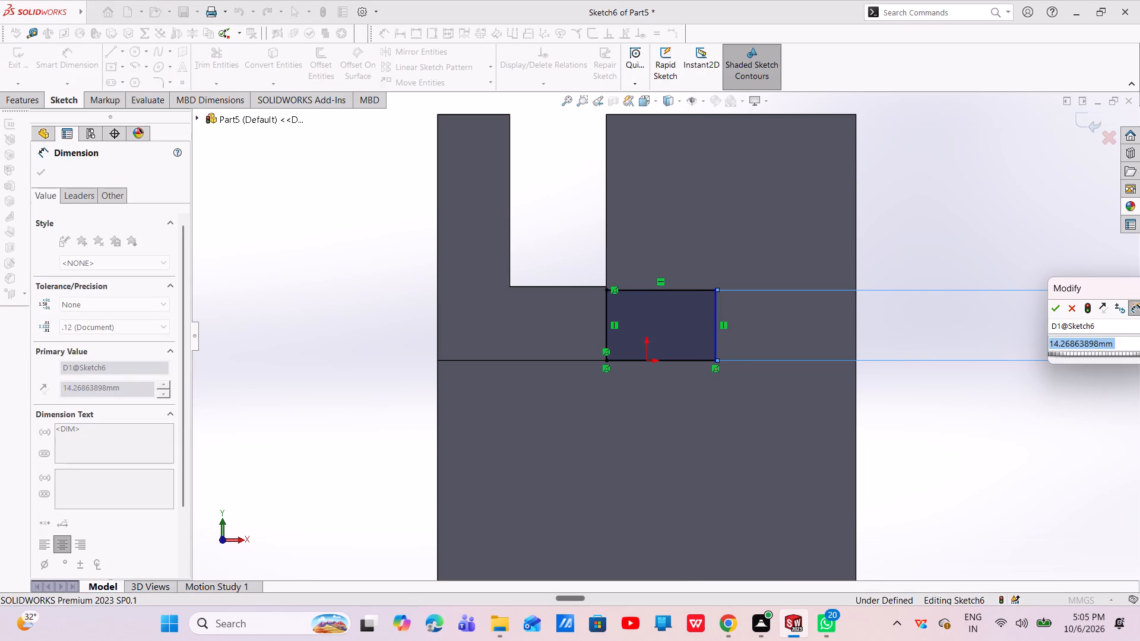
key("BackSpace")
type("15")
key("Return")
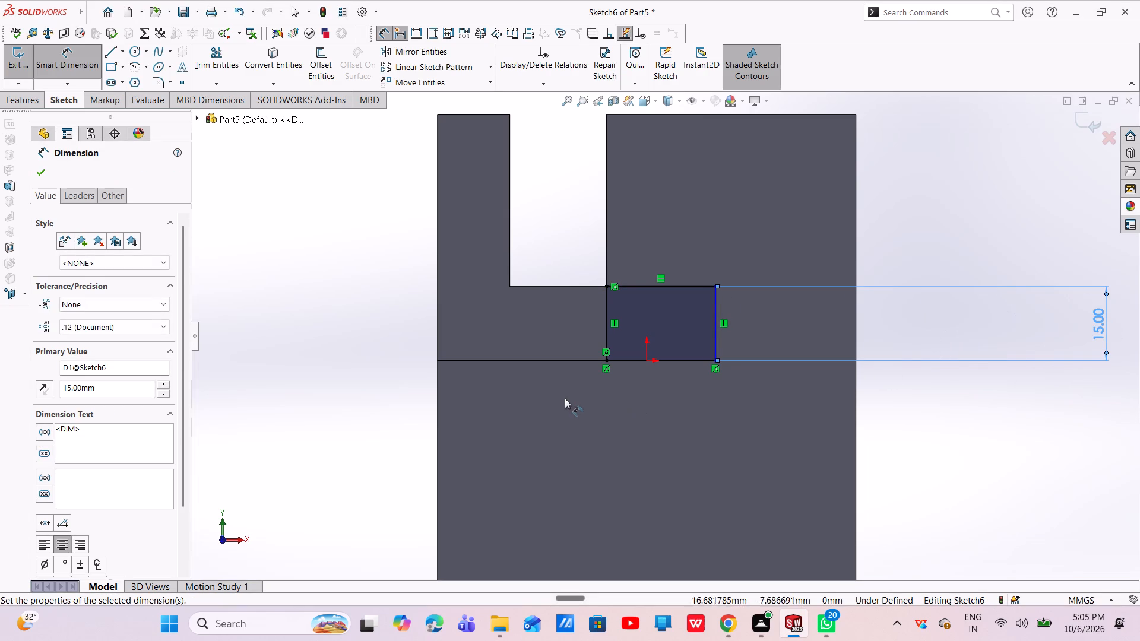
left_click(670, 360)
left_click(664, 440)
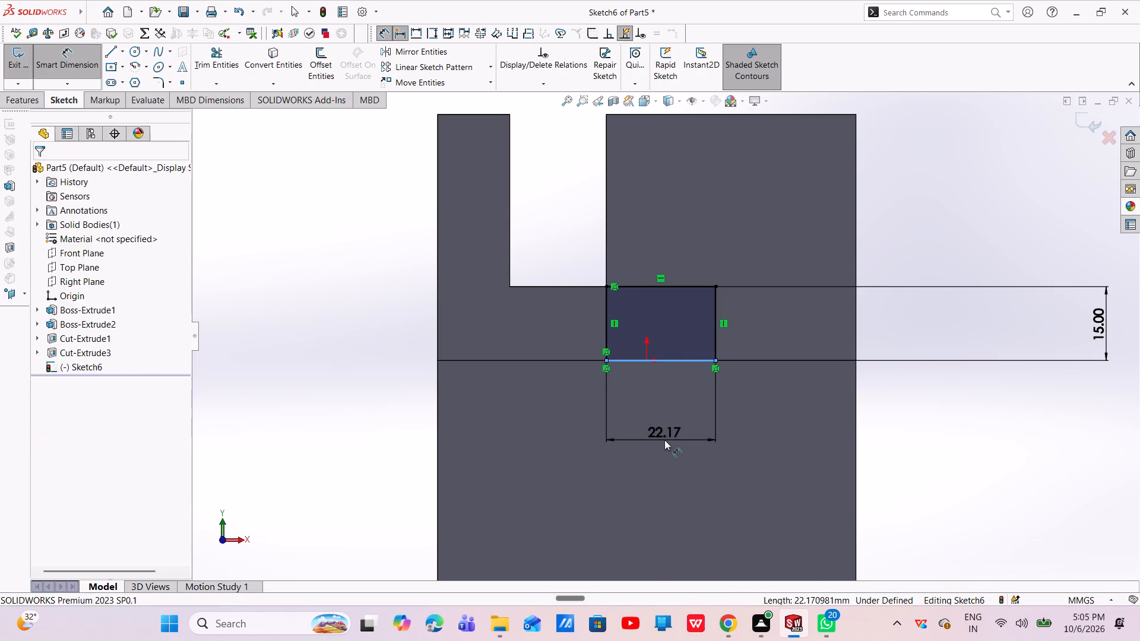
key("BackSpace")
type("20")
key("Return")
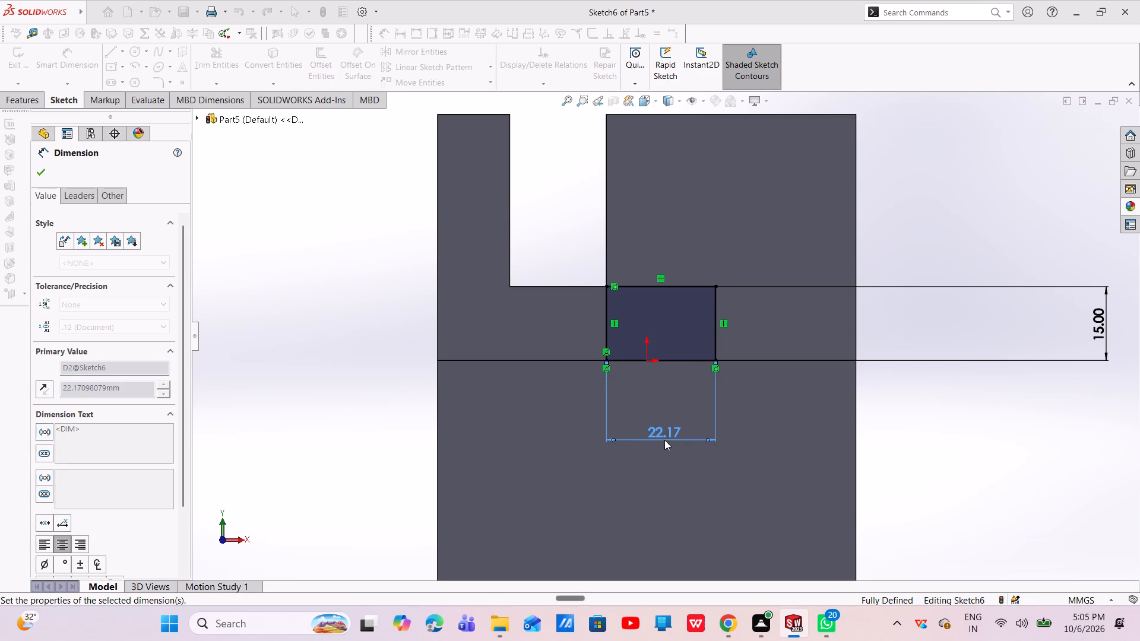
key("Escape")
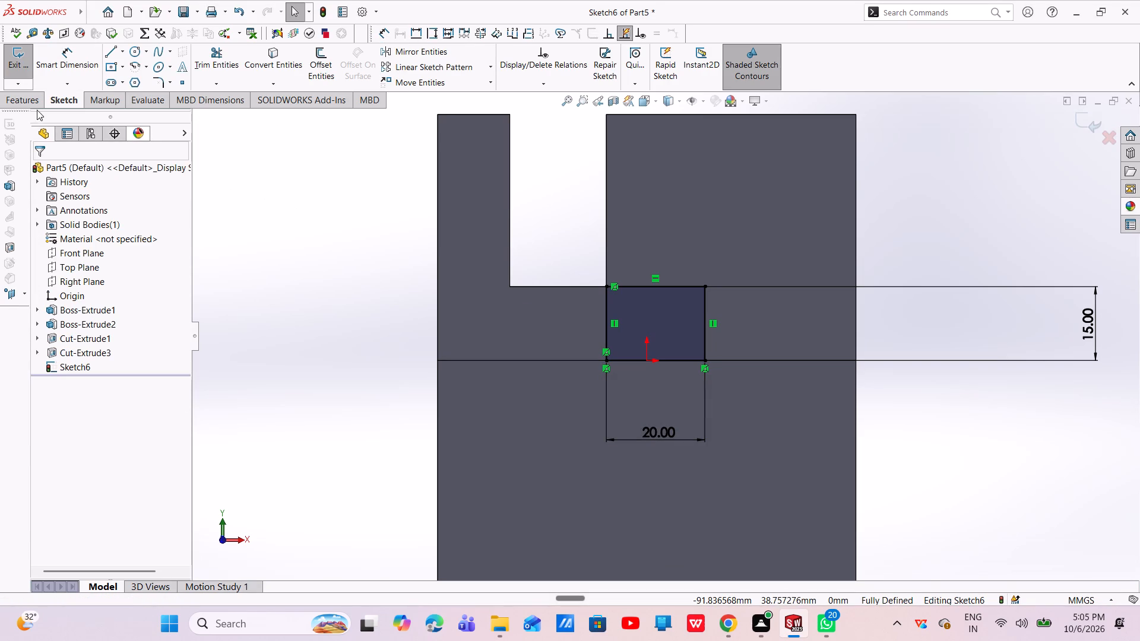
Extrude the small rectangle as a Blind boss 25 mm deep, merged with the block.
left_click(33, 109)
left_click(25, 99)
left_click(17, 77)
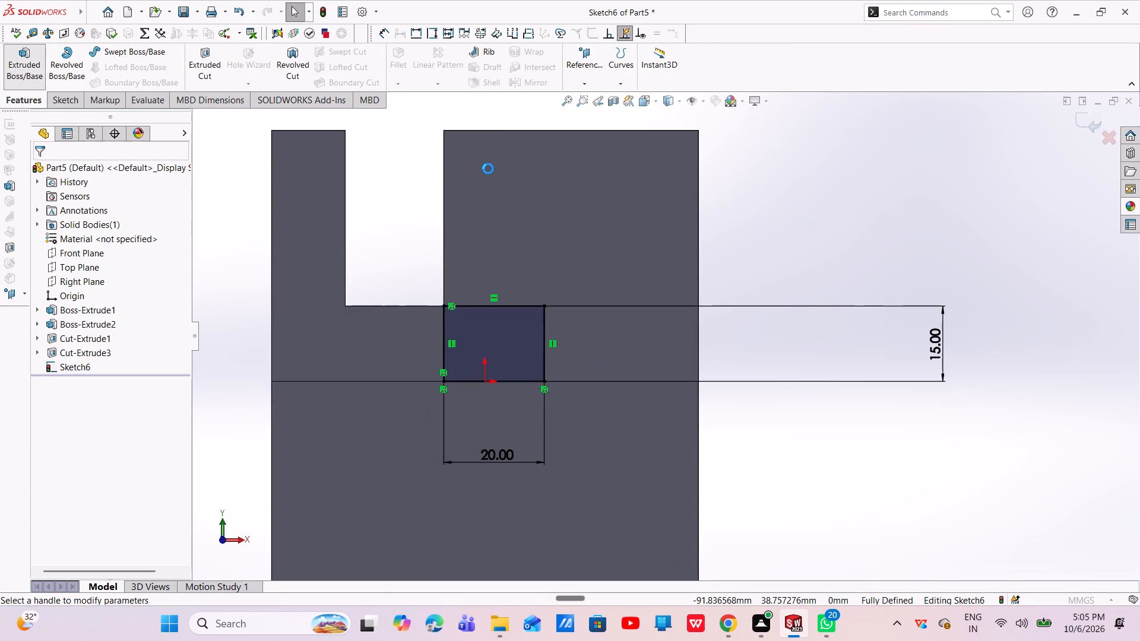
middle_click_drag(487, 346, 489, 205)
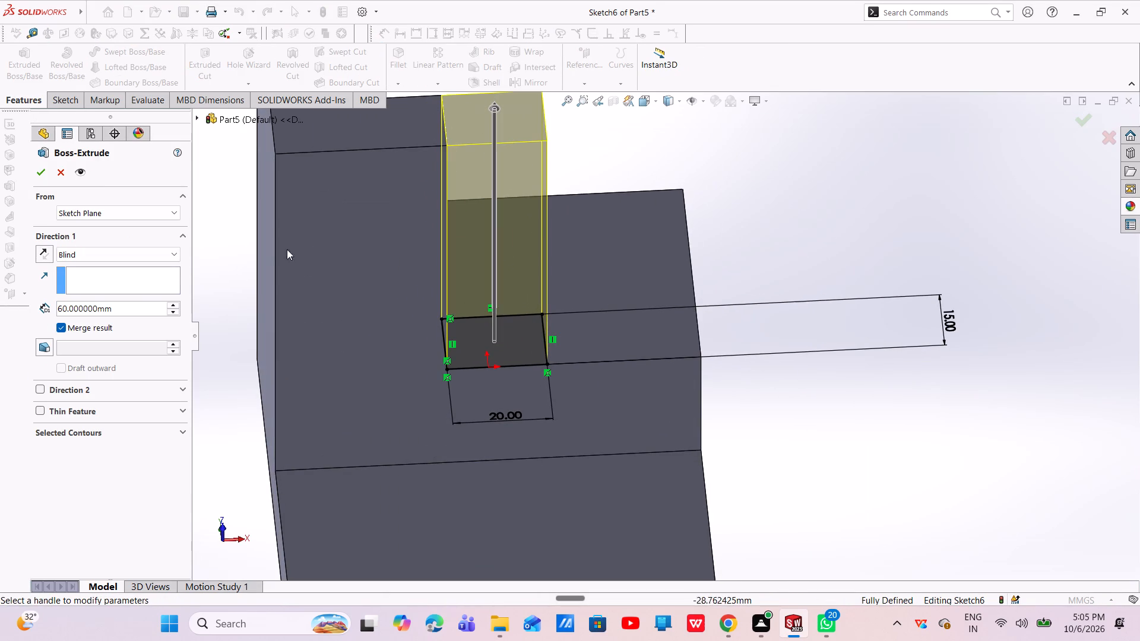
left_click_drag(114, 306, 71, 309)
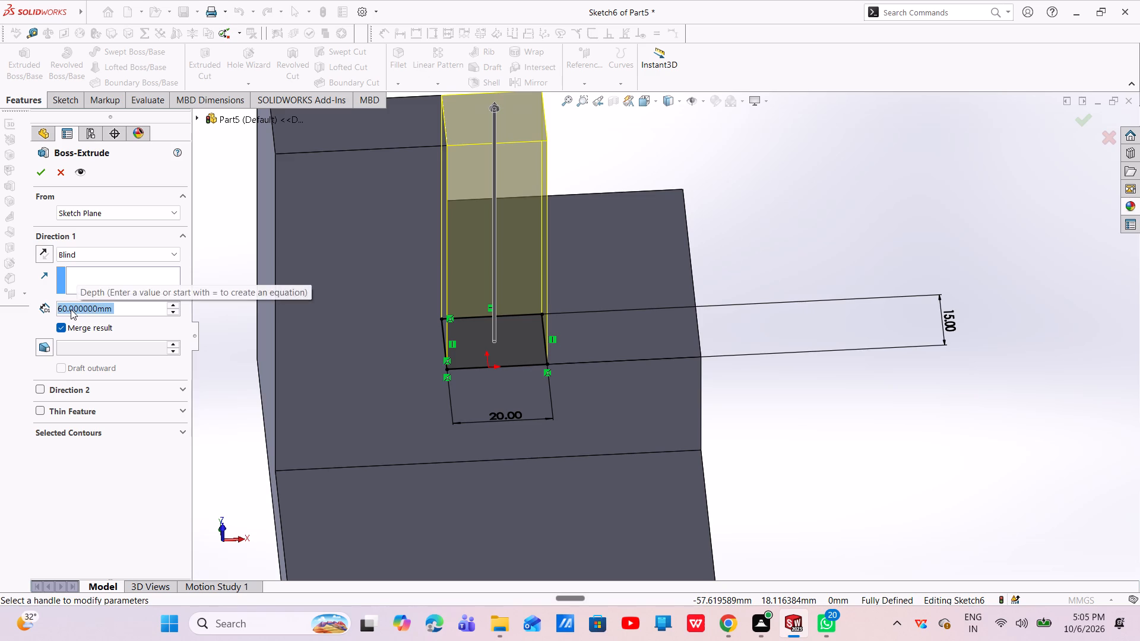
key("BackSpace")
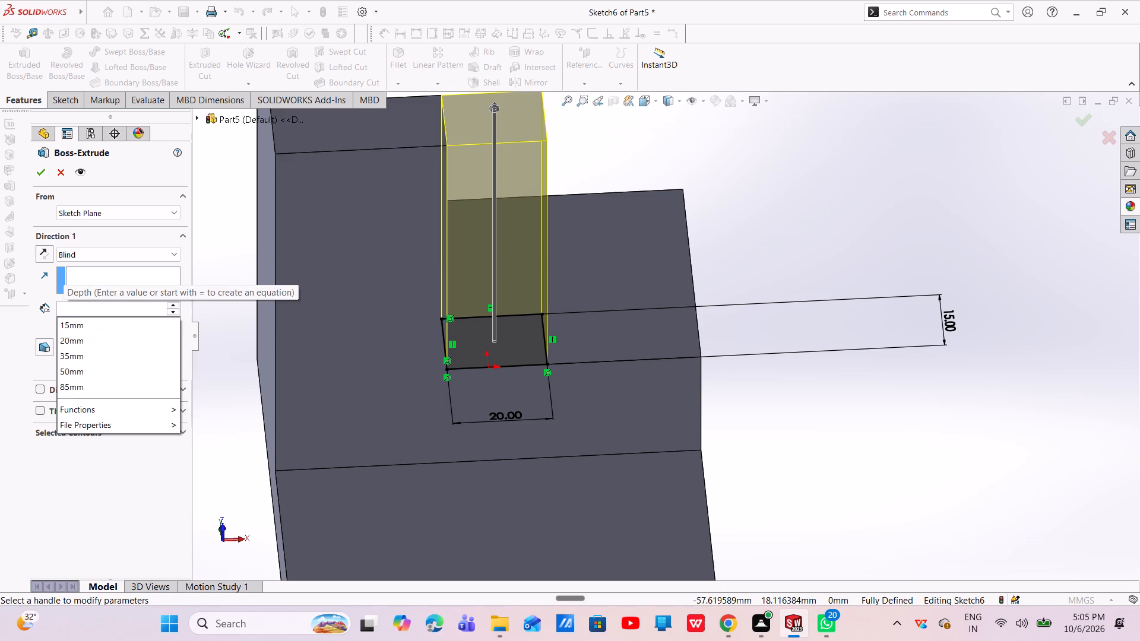
type("25")
key("Return")
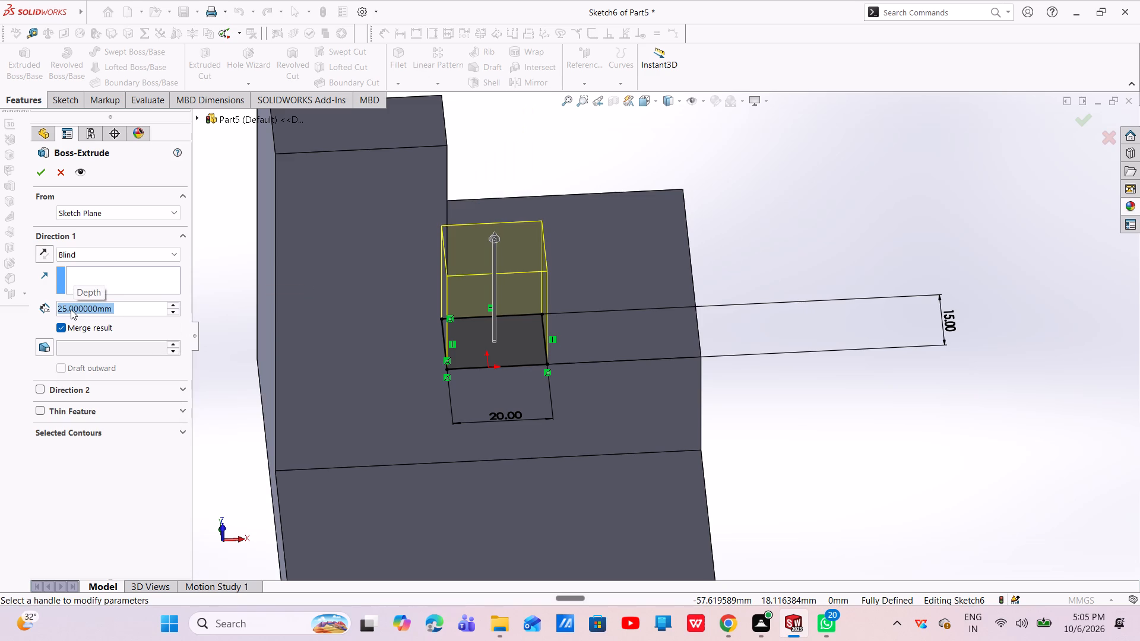
left_click(40, 172)
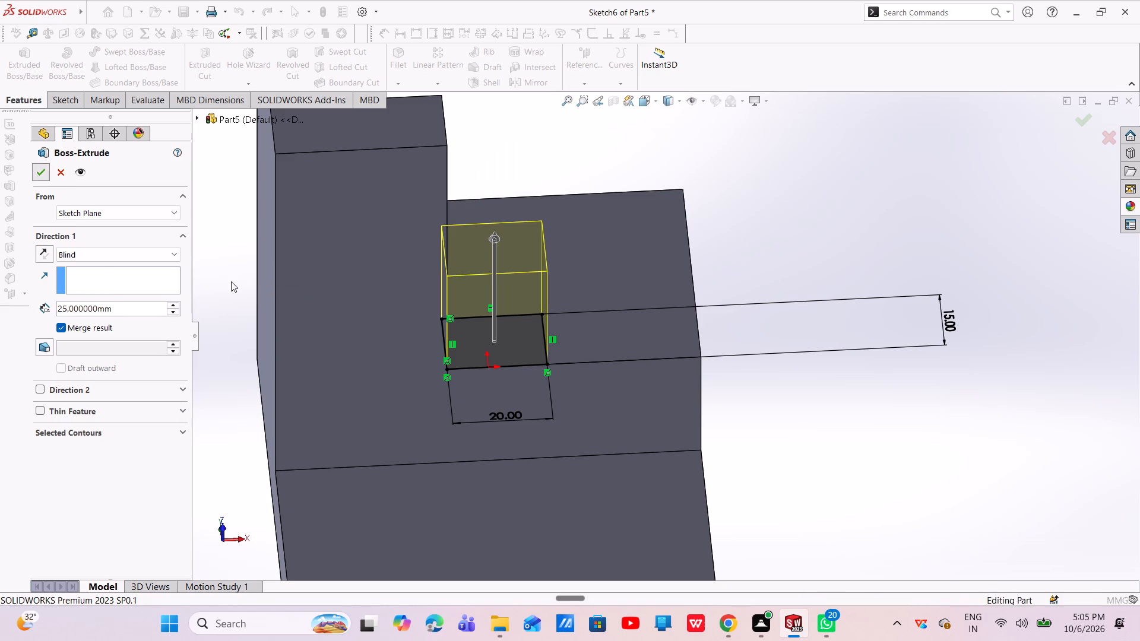
middle_click_drag(495, 399, 492, 349)
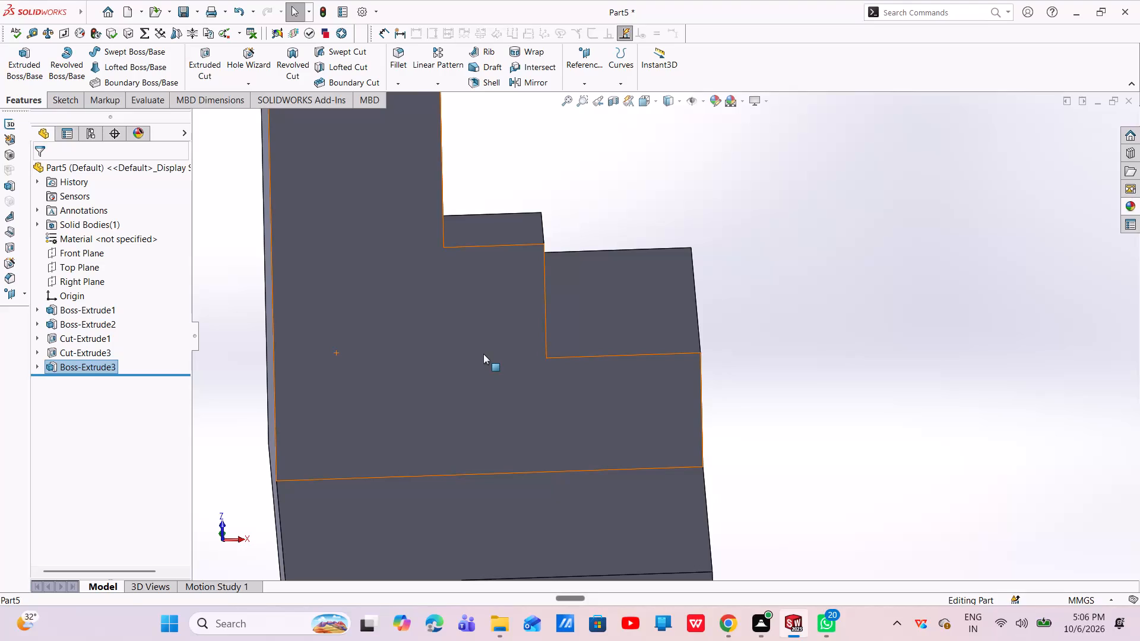
Start a sketch on the L-shaped end face and draw a line about 77 mm upward from its outer top corner, in line with the outer edge.
scroll(558, 298, "up", 3)
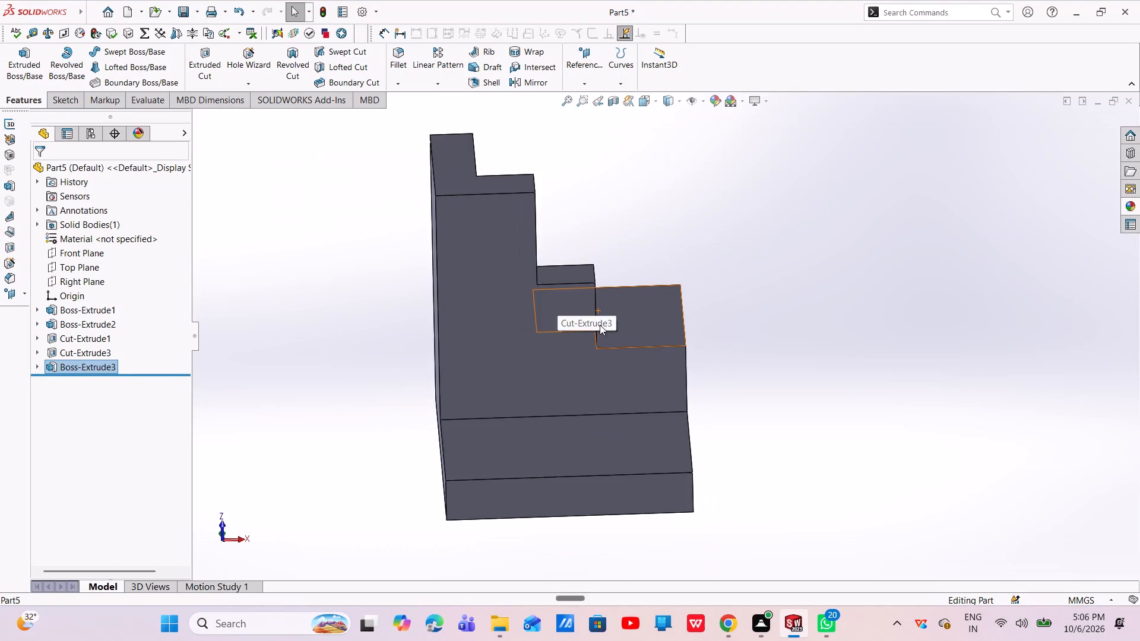
middle_click_drag(666, 439, 594, 435)
scroll(664, 438, "up", 1)
left_click(727, 375)
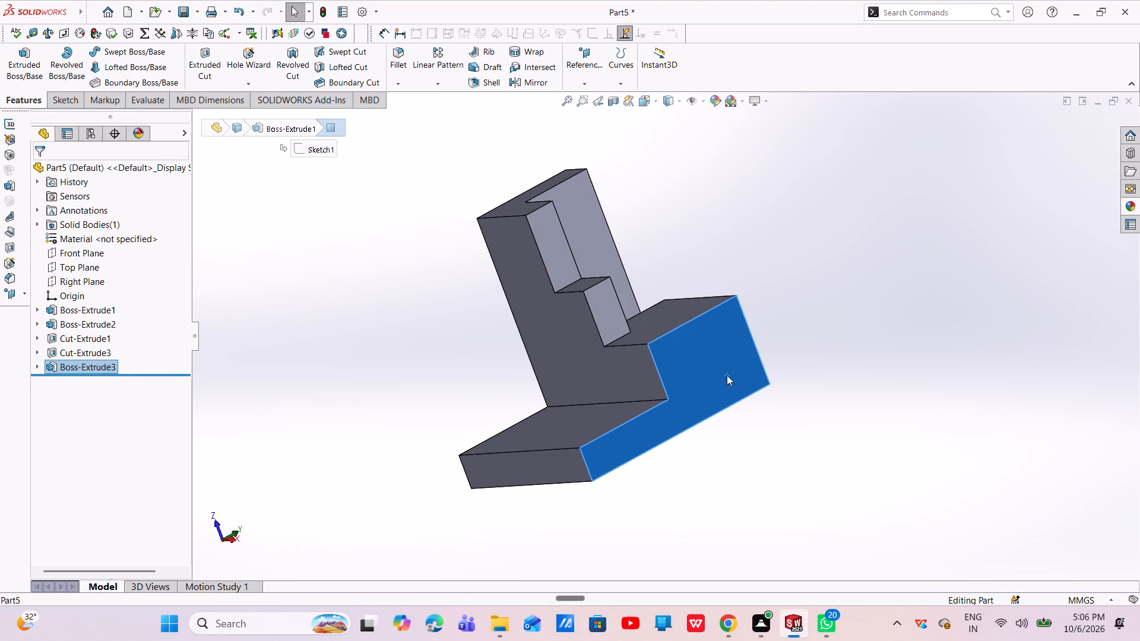
left_click(781, 345)
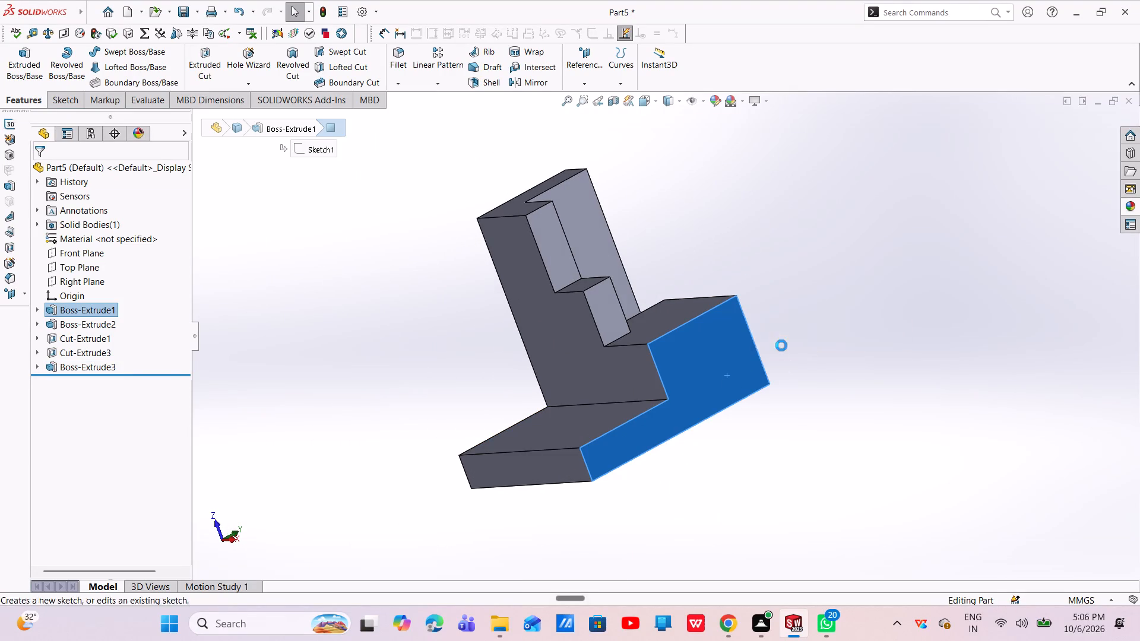
scroll(808, 329, "up", 3)
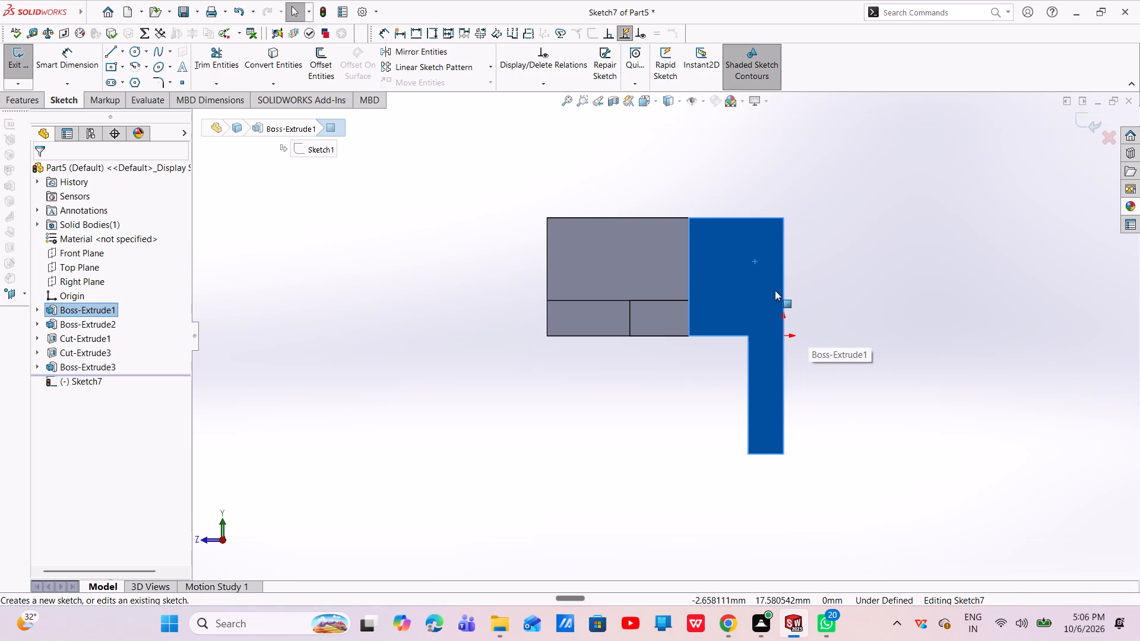
middle_click_drag(834, 285, 942, 235)
middle_click_drag(691, 460, 679, 341)
middle_click_drag(768, 531, 753, 471)
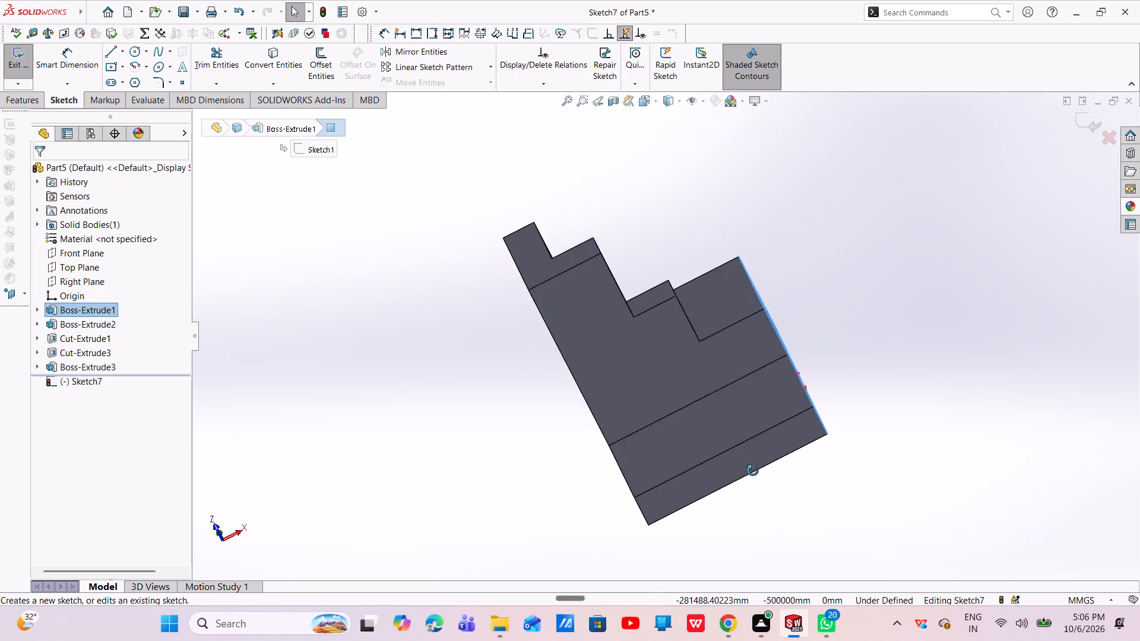
middle_click_drag(753, 471, 753, 421)
scroll(753, 421, "up", 1)
middle_click_drag(802, 431, 663, 481)
middle_click_drag(737, 392, 738, 450)
scroll(737, 394, "down", 1)
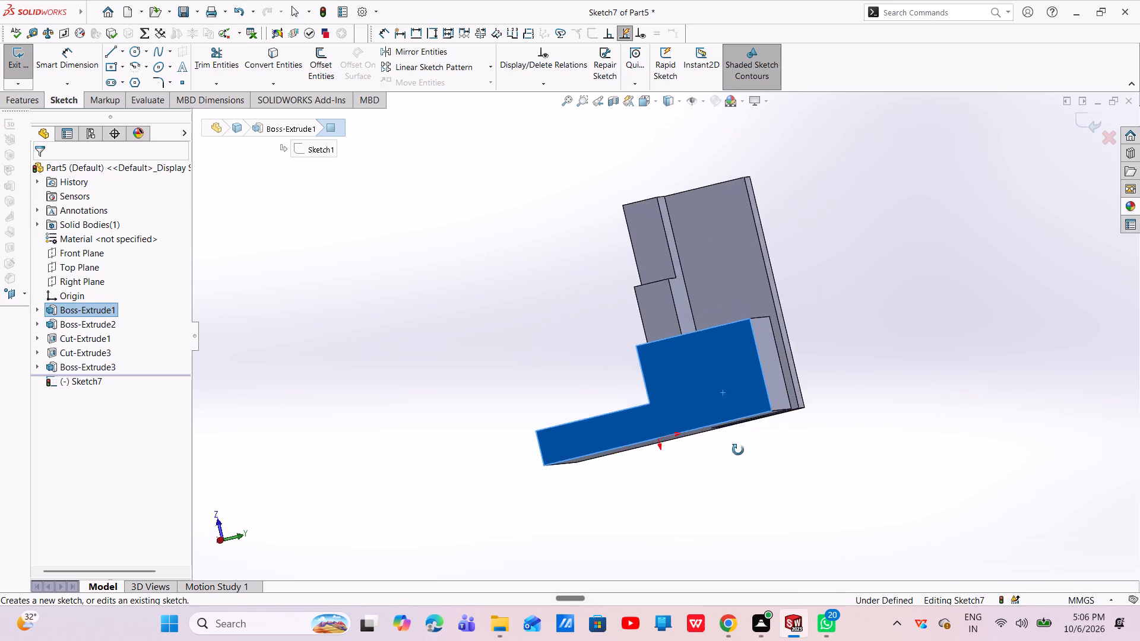
middle_click_drag(738, 450, 744, 485)
left_click(741, 414)
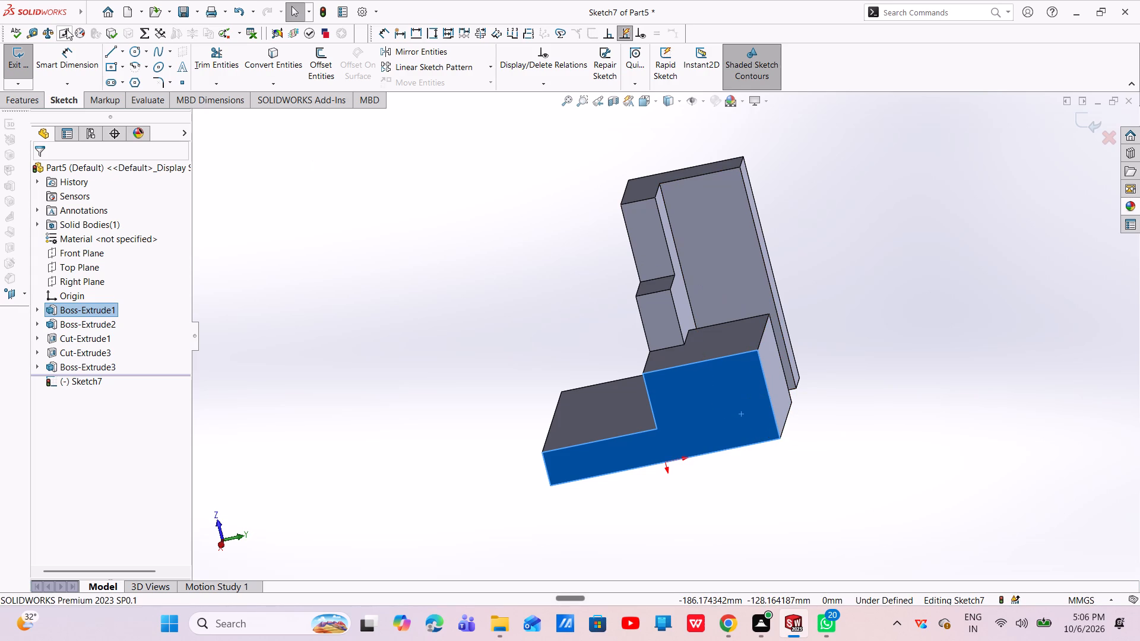
left_click(108, 56)
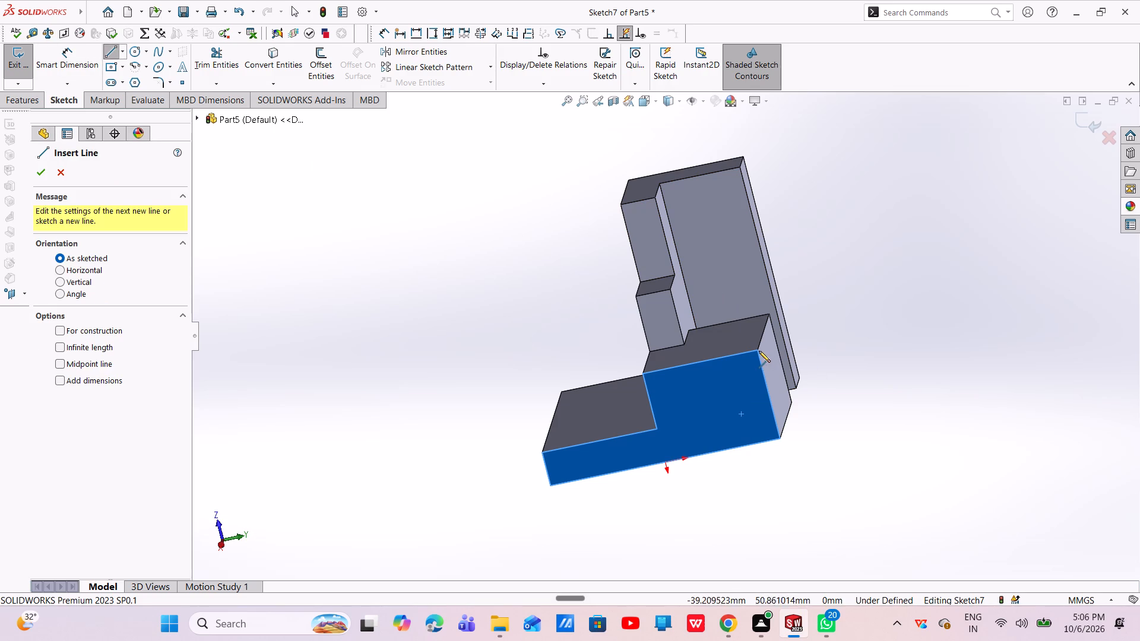
left_click(757, 351)
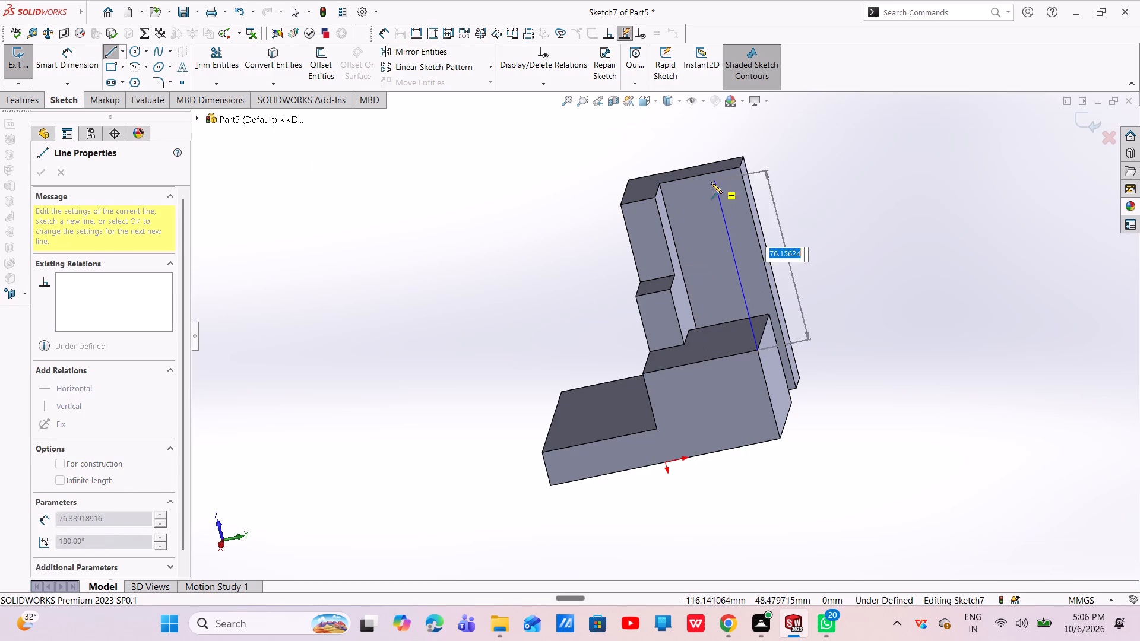
left_click(712, 180)
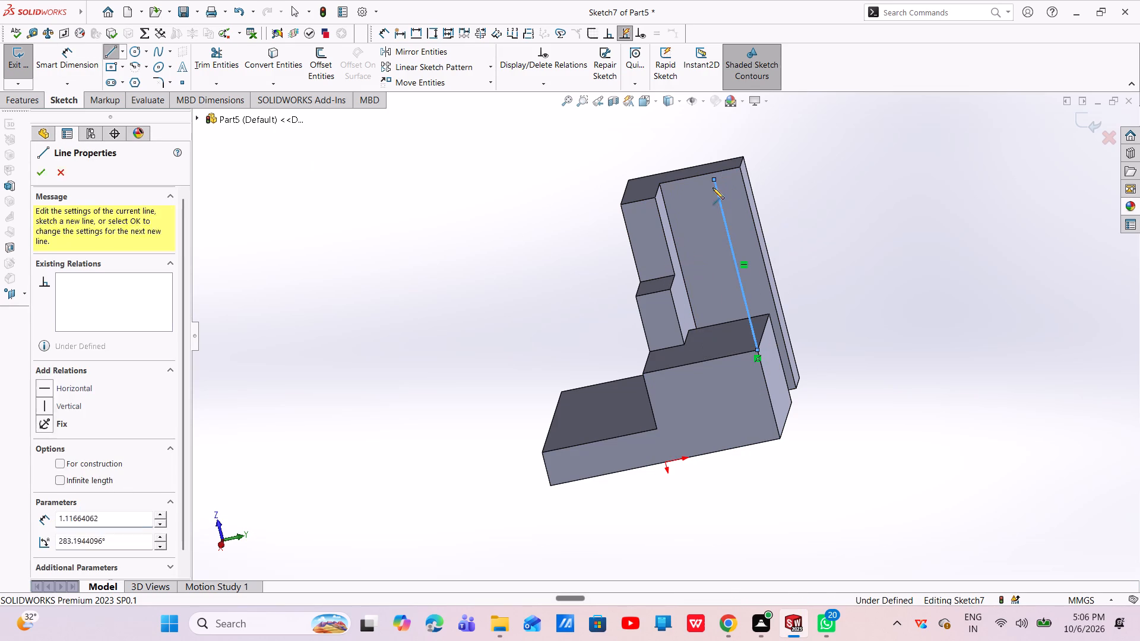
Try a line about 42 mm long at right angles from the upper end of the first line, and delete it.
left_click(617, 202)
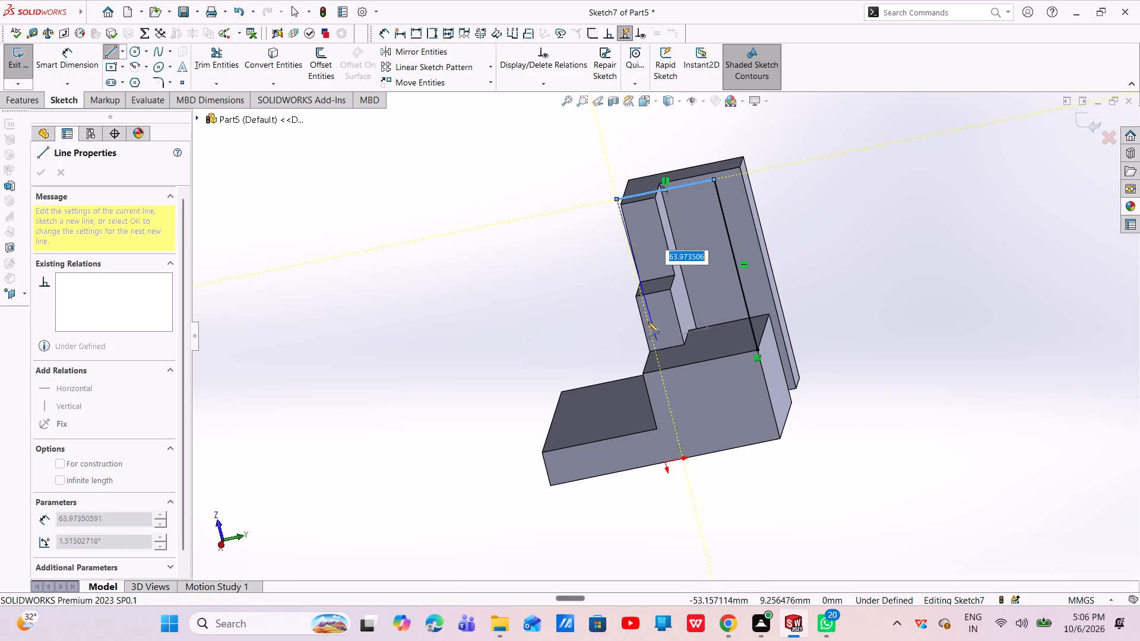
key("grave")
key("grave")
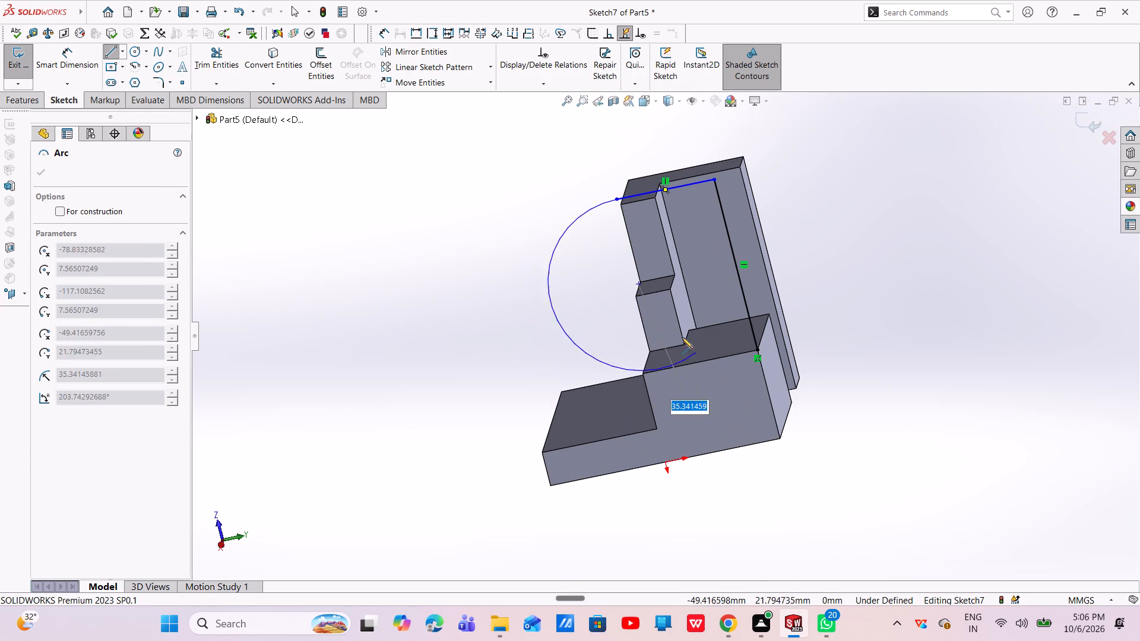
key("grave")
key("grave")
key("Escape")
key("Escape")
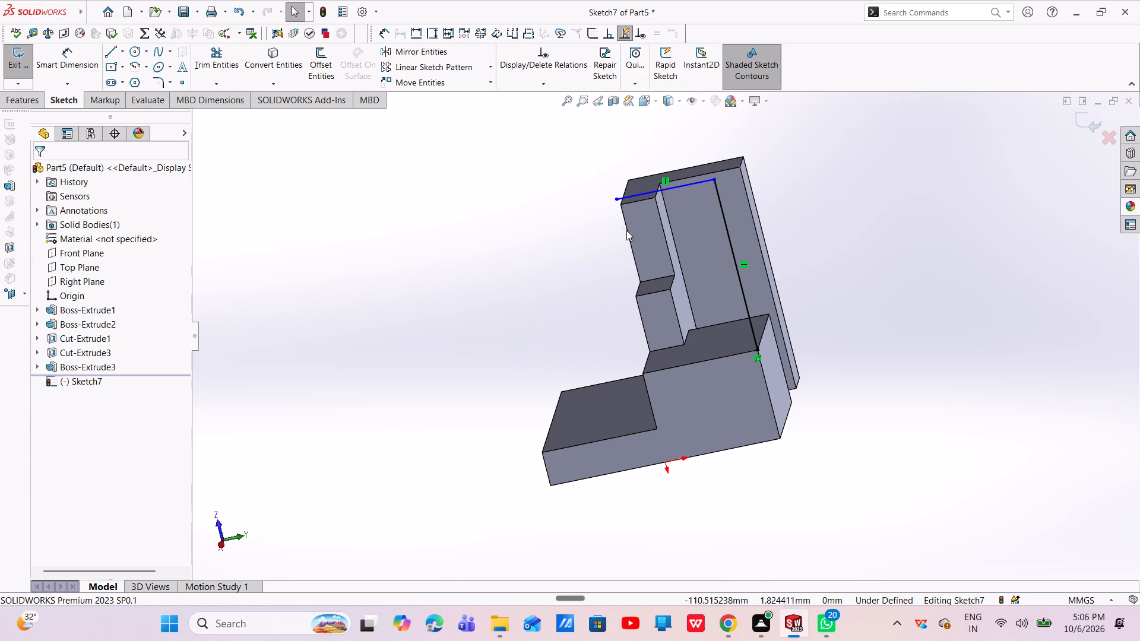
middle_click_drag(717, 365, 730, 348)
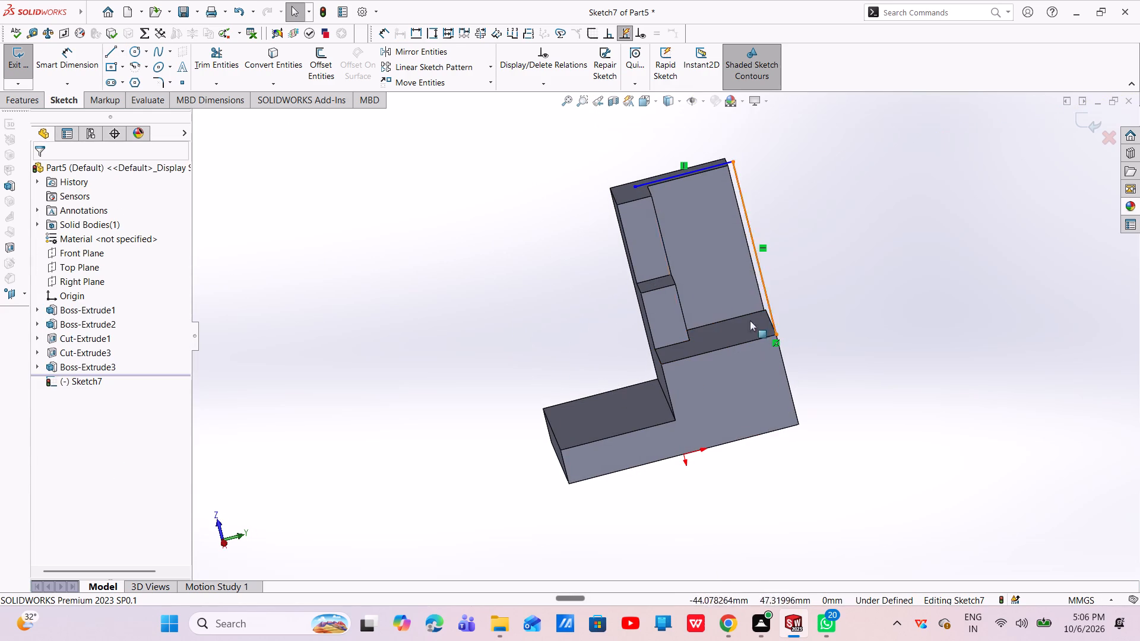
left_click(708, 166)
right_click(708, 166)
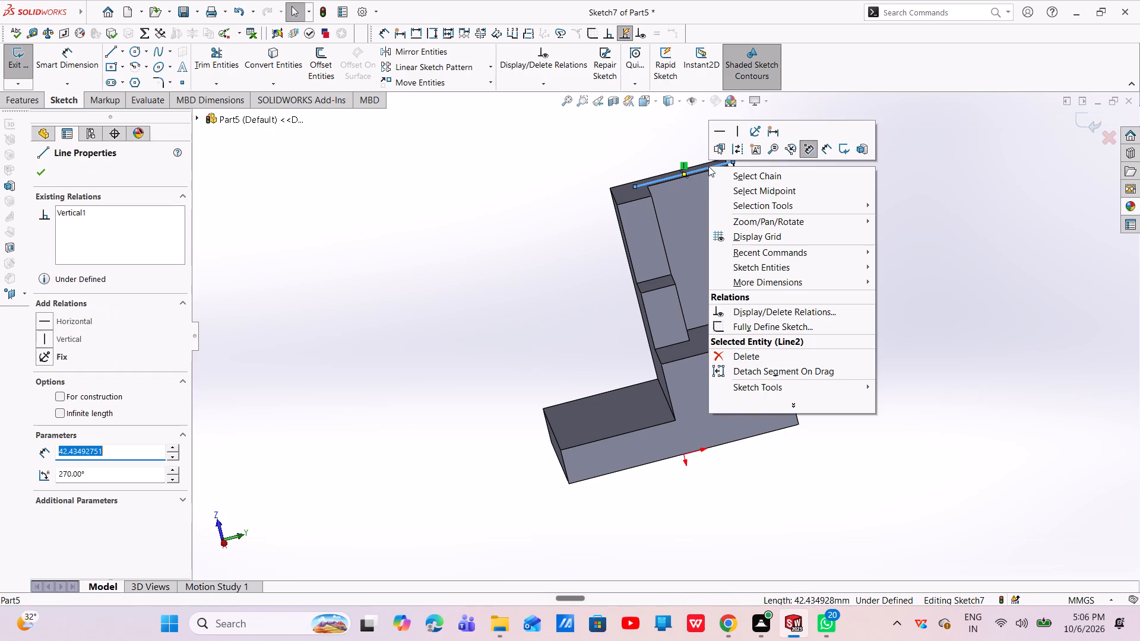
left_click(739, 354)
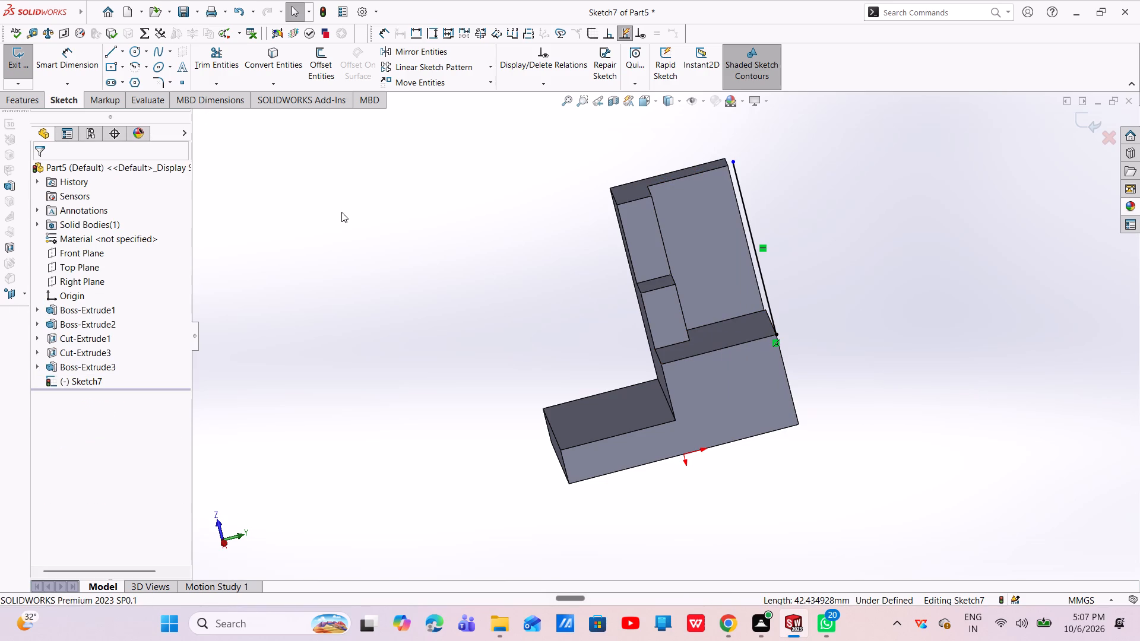
Draw a stepped chain of four lines from the long line's upper end to the face's inner top corner, with the step about 27 mm wide.
left_click(104, 49)
left_click(734, 162)
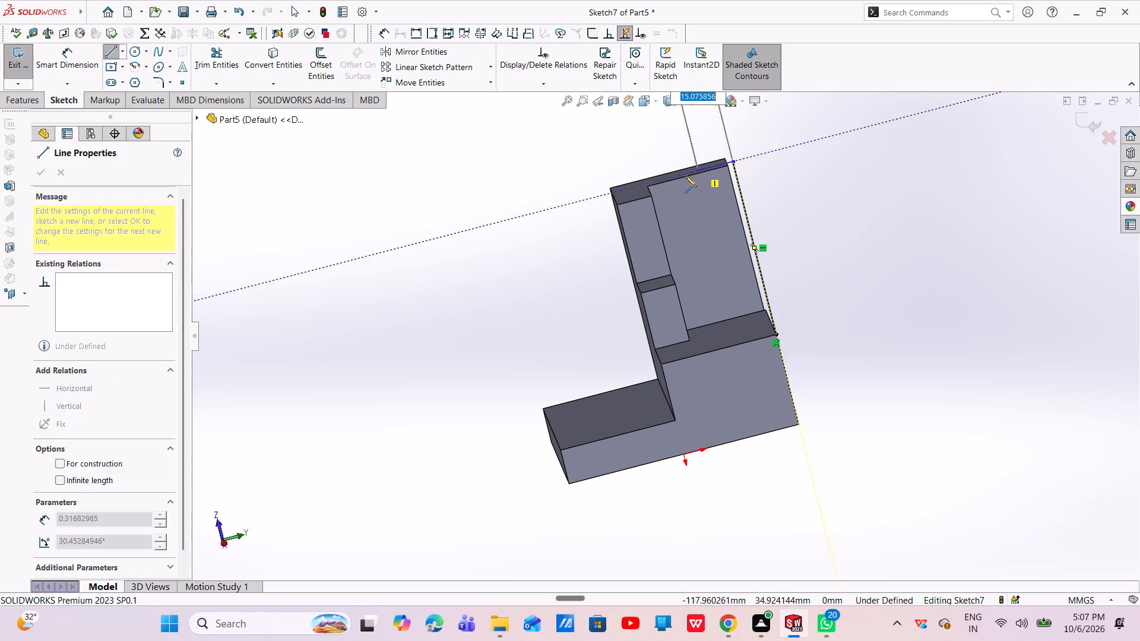
left_click(681, 176)
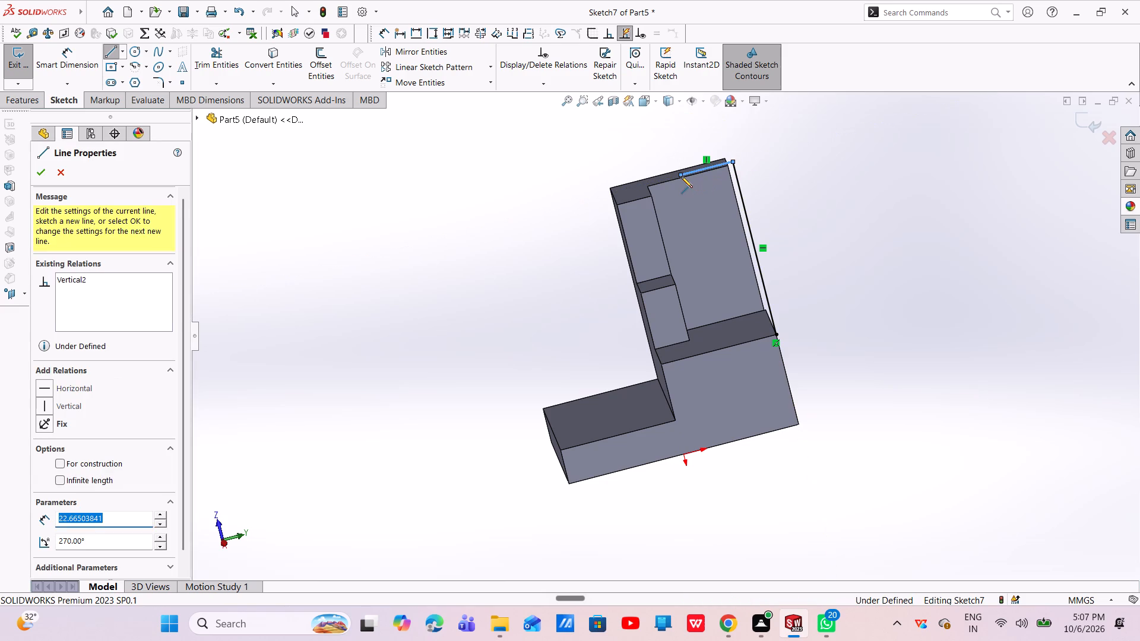
left_click(693, 234)
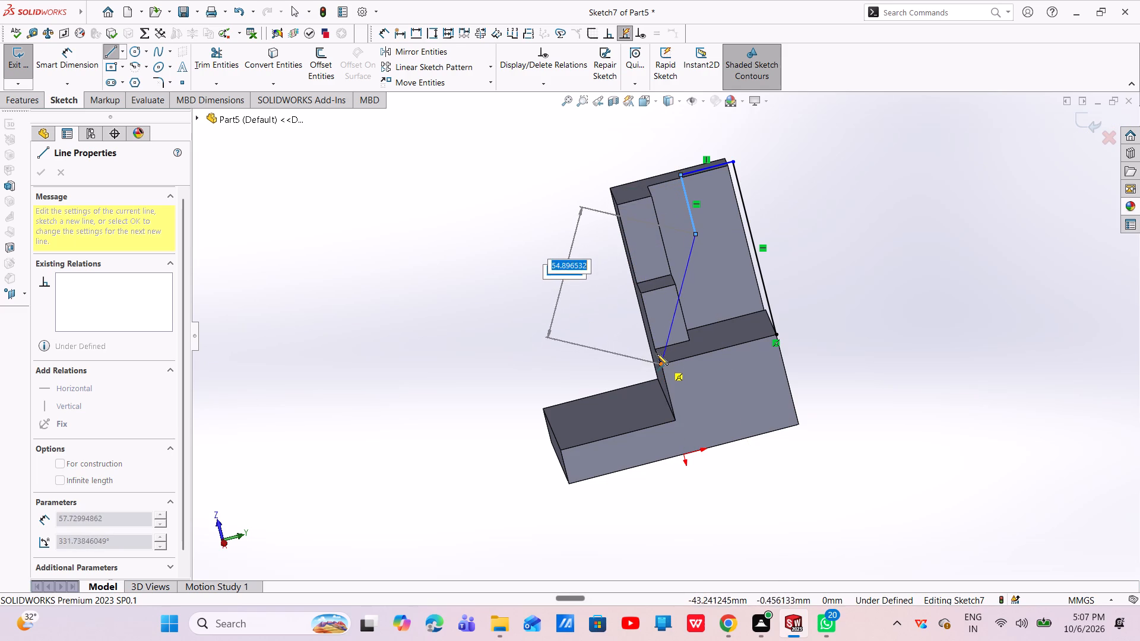
left_click(632, 249)
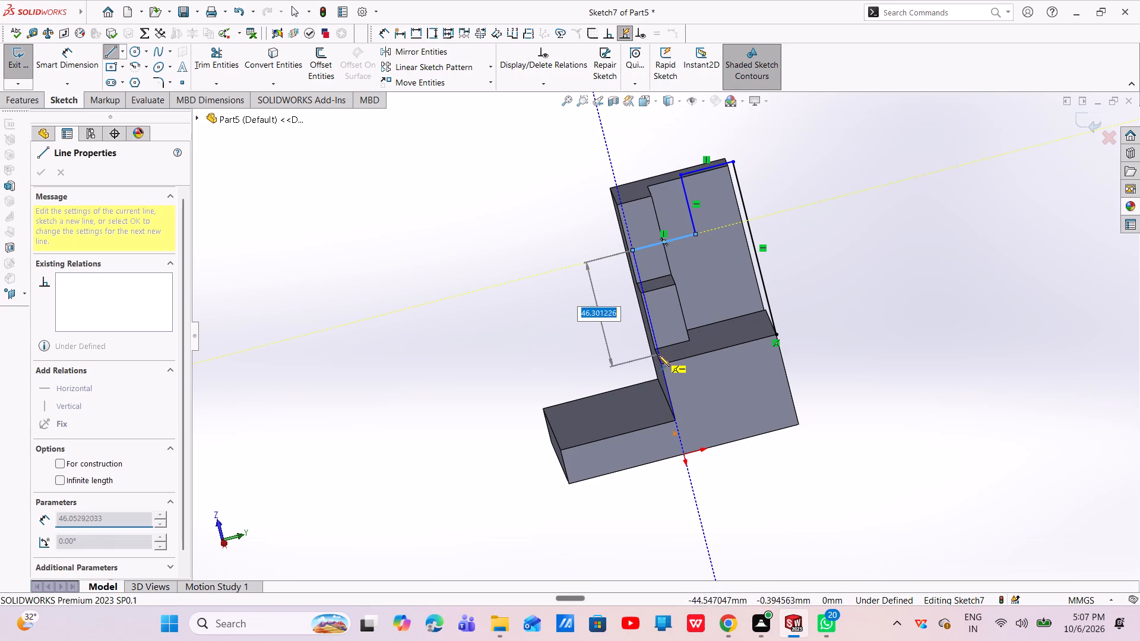
left_click(661, 365)
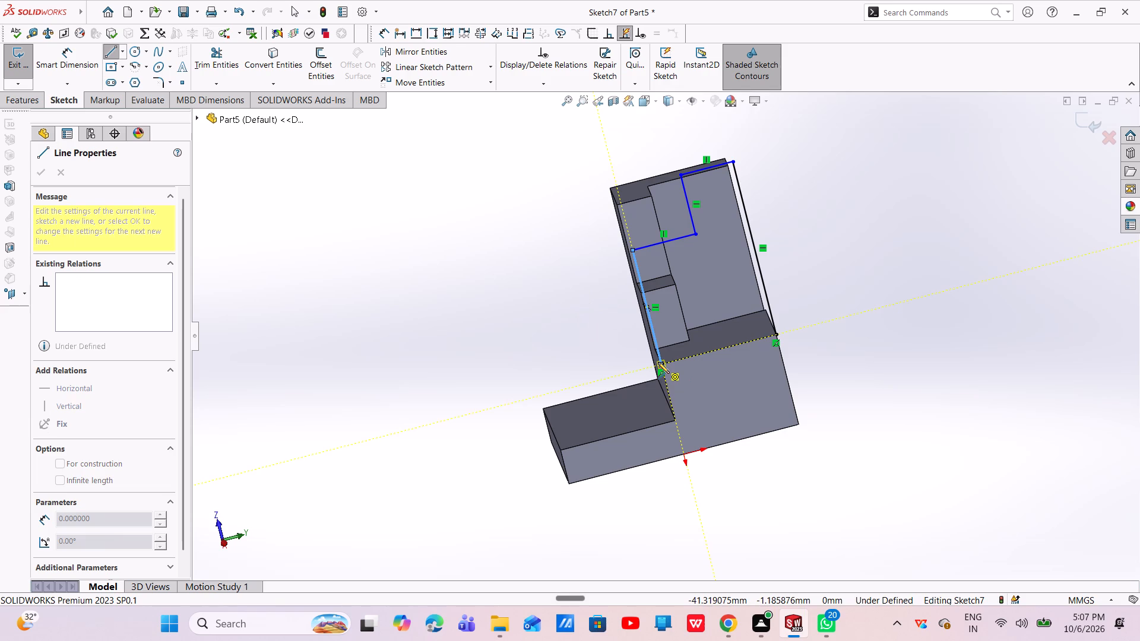
key("Escape")
key("Escape")
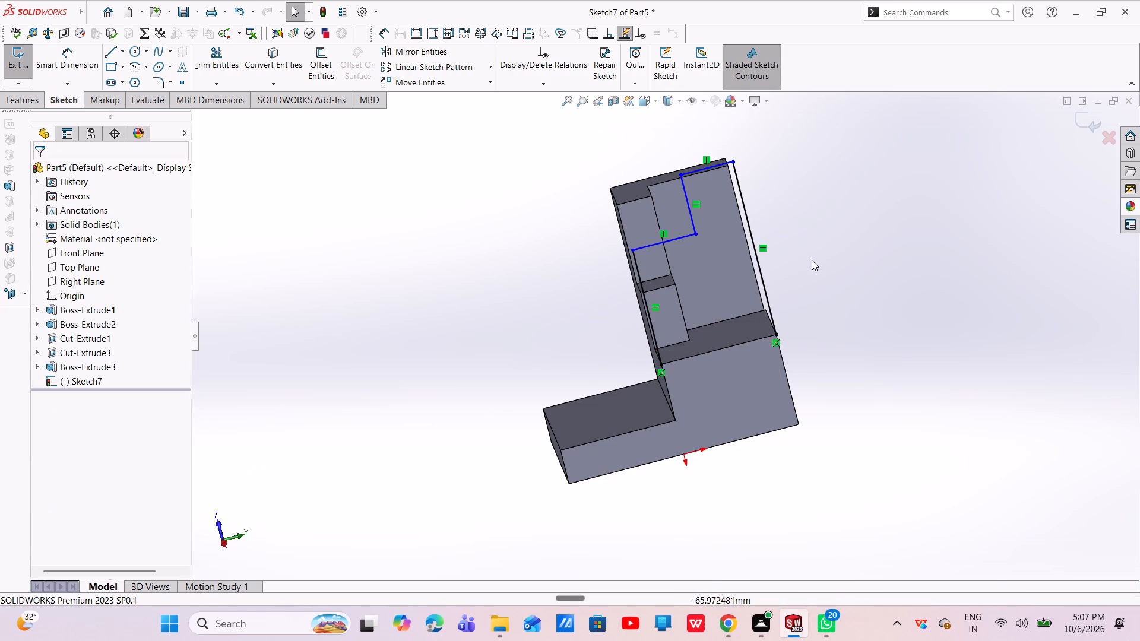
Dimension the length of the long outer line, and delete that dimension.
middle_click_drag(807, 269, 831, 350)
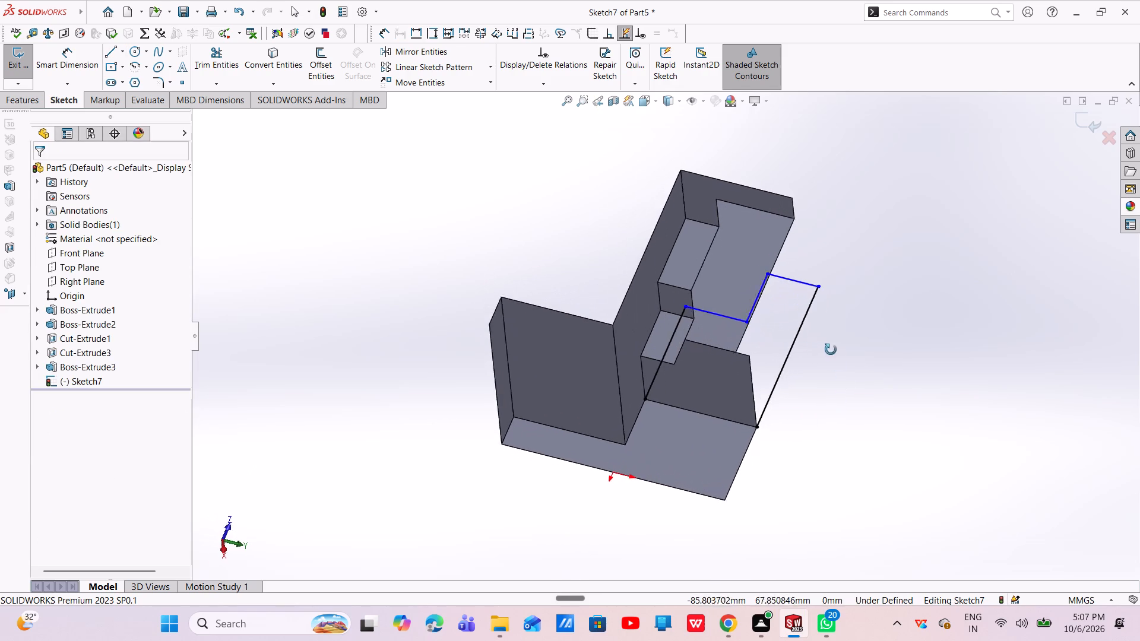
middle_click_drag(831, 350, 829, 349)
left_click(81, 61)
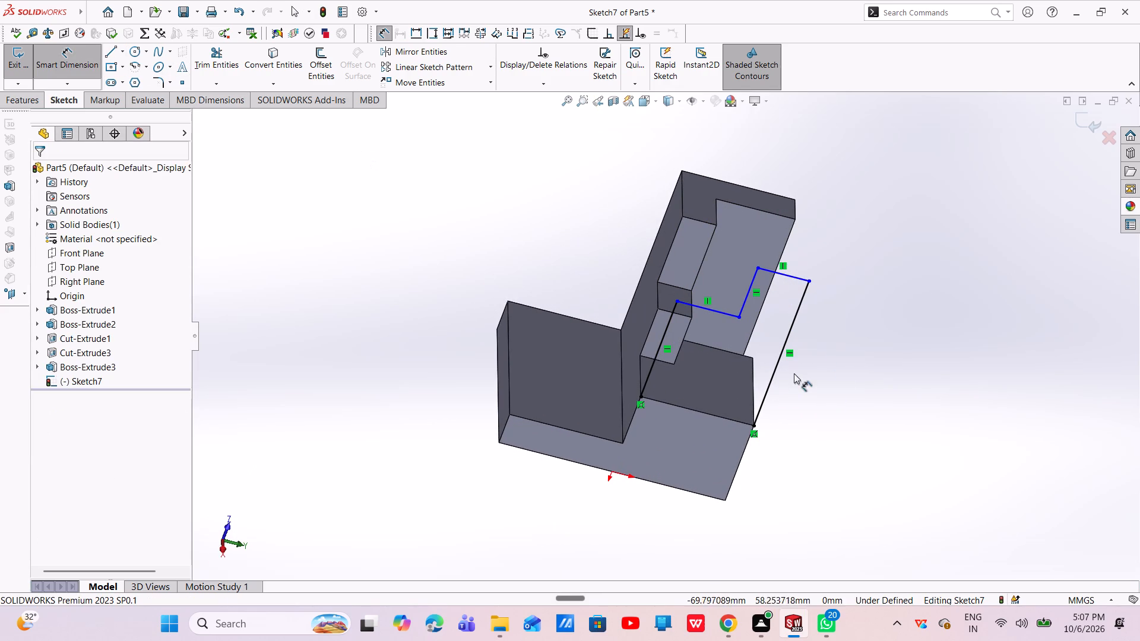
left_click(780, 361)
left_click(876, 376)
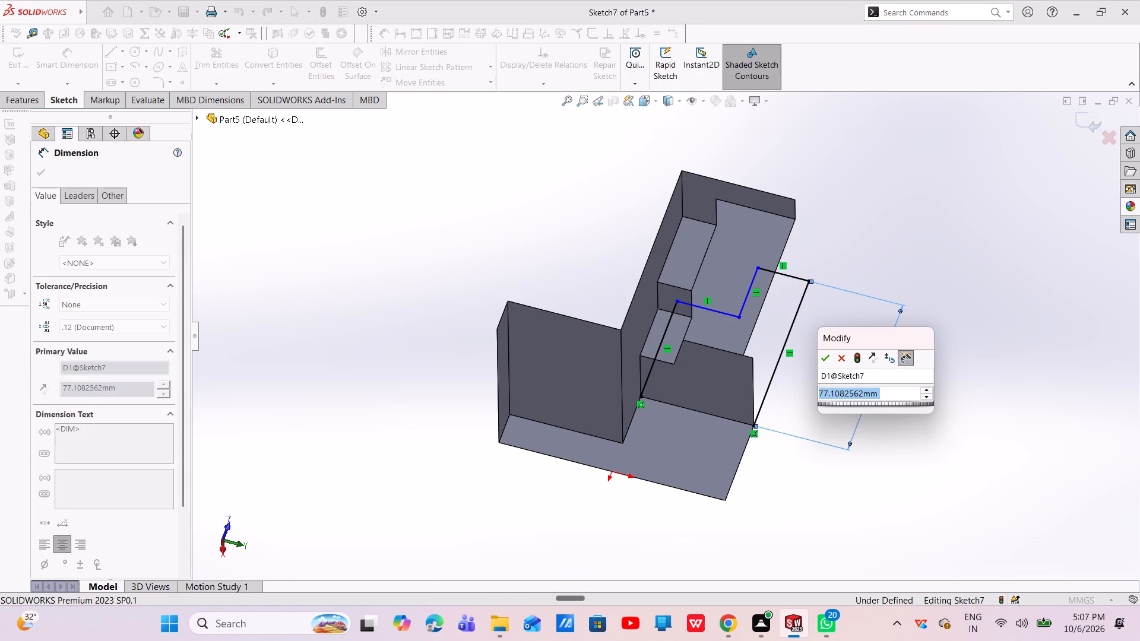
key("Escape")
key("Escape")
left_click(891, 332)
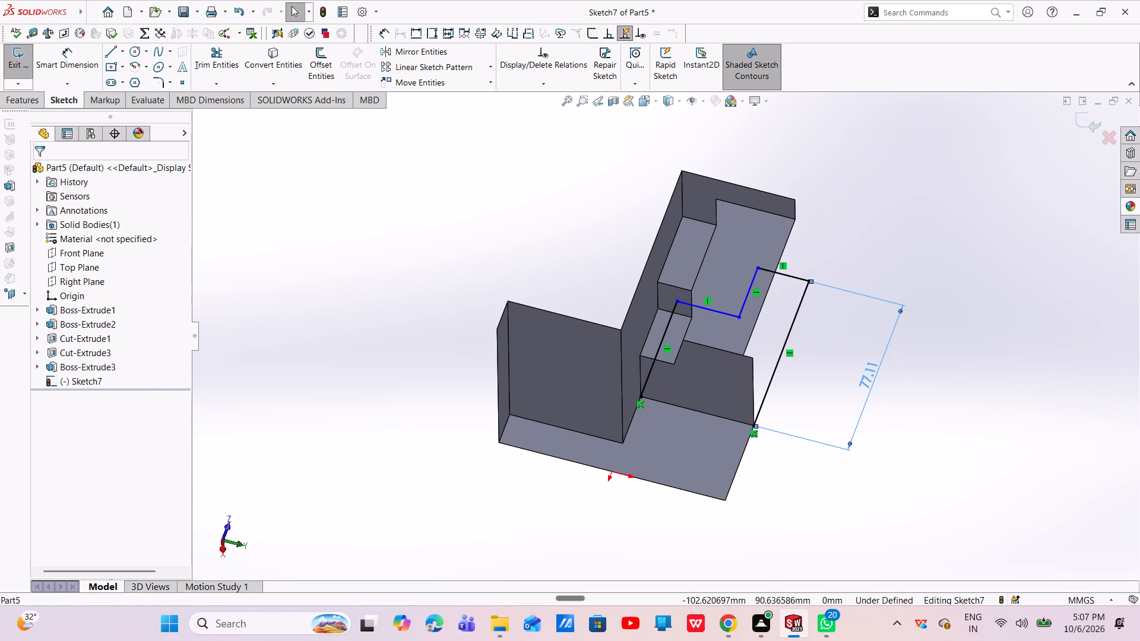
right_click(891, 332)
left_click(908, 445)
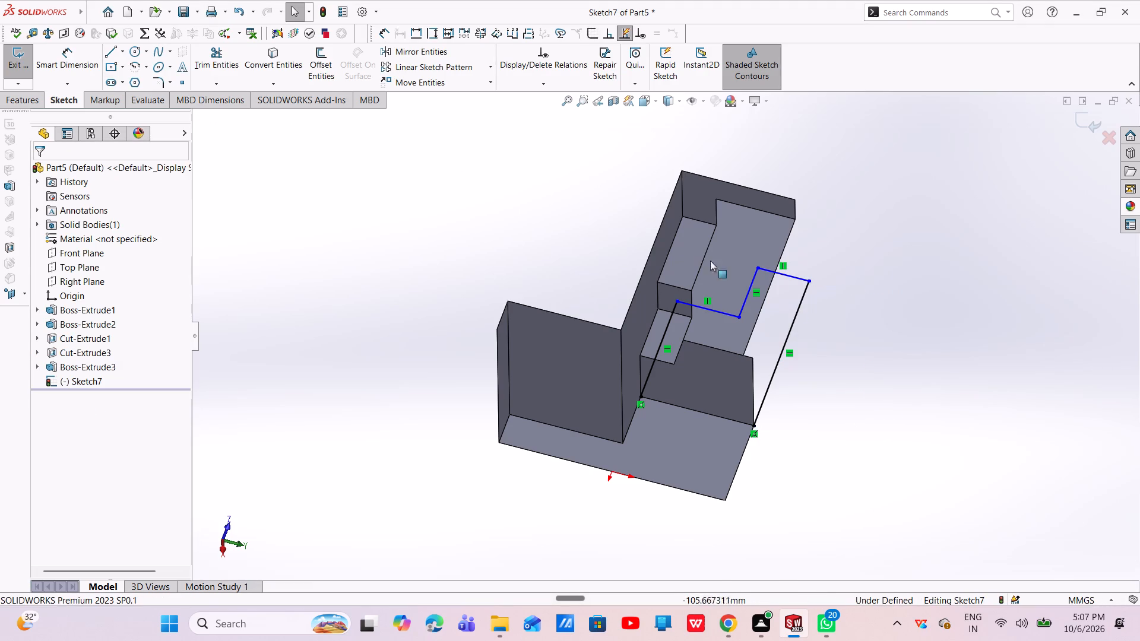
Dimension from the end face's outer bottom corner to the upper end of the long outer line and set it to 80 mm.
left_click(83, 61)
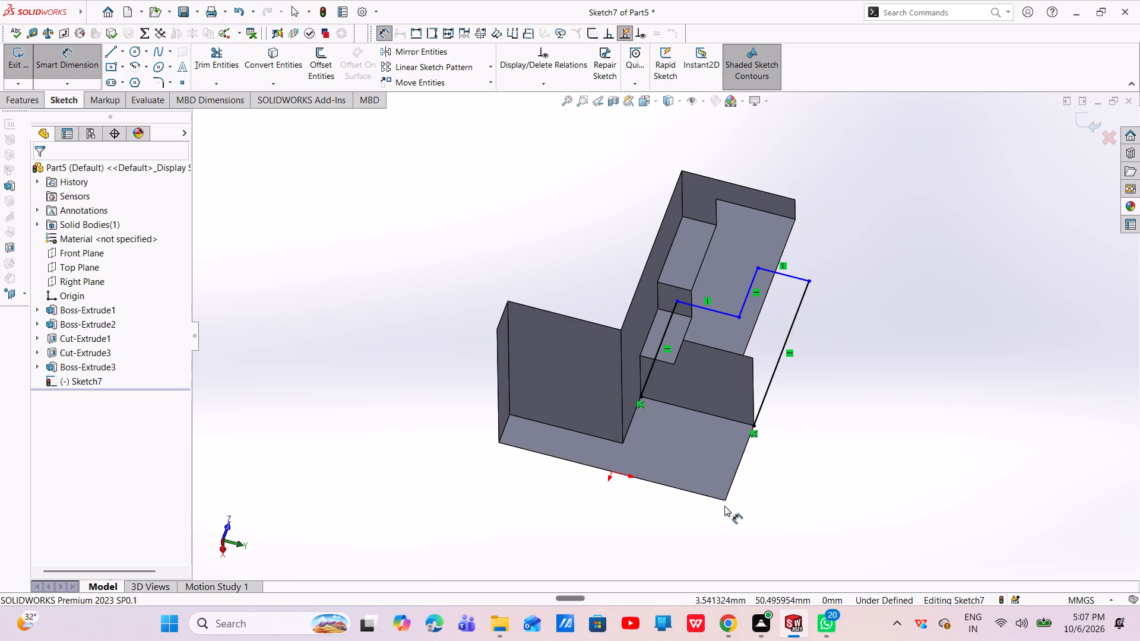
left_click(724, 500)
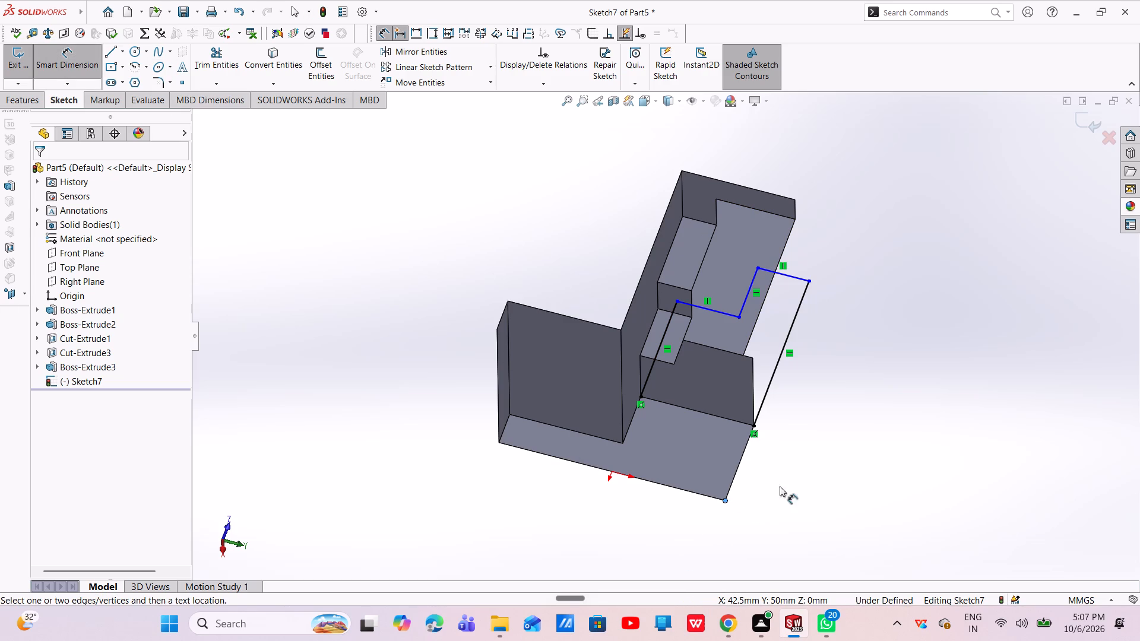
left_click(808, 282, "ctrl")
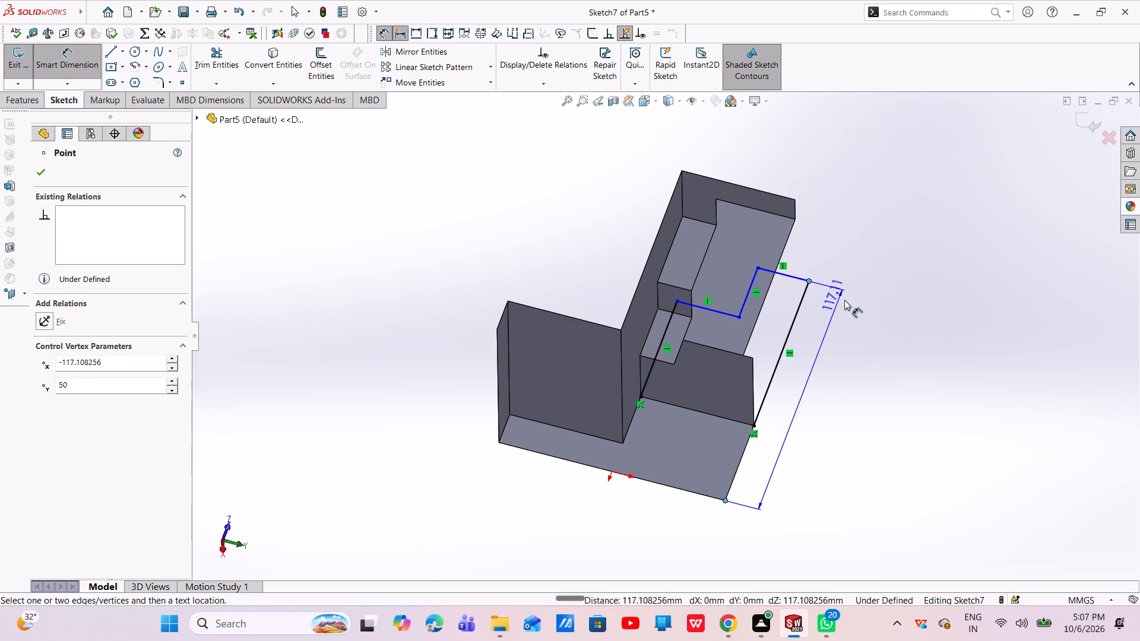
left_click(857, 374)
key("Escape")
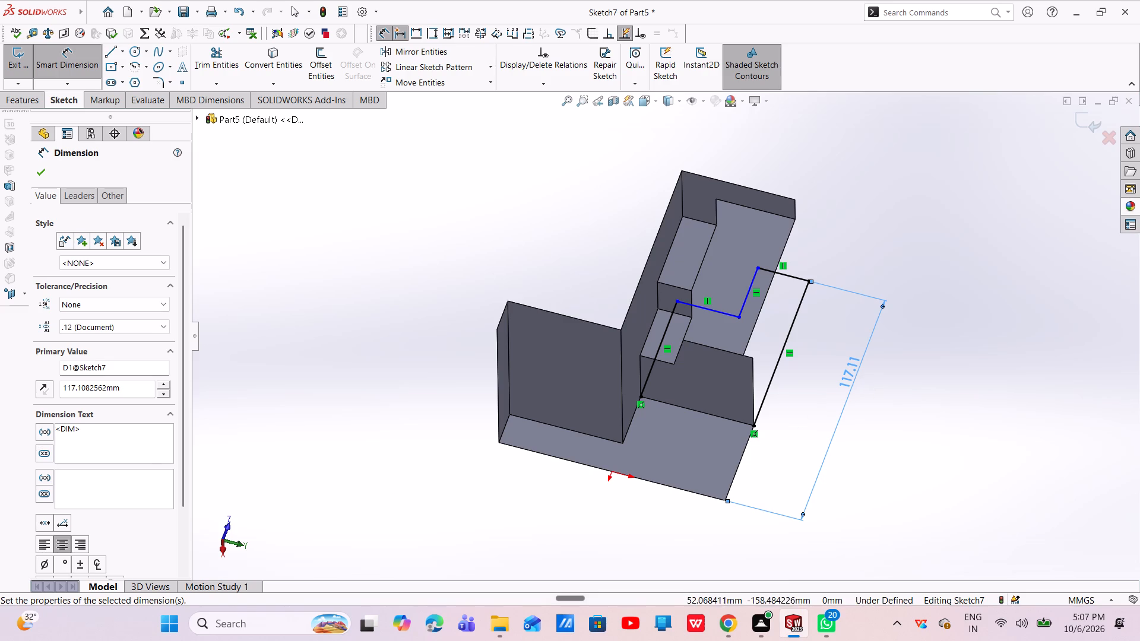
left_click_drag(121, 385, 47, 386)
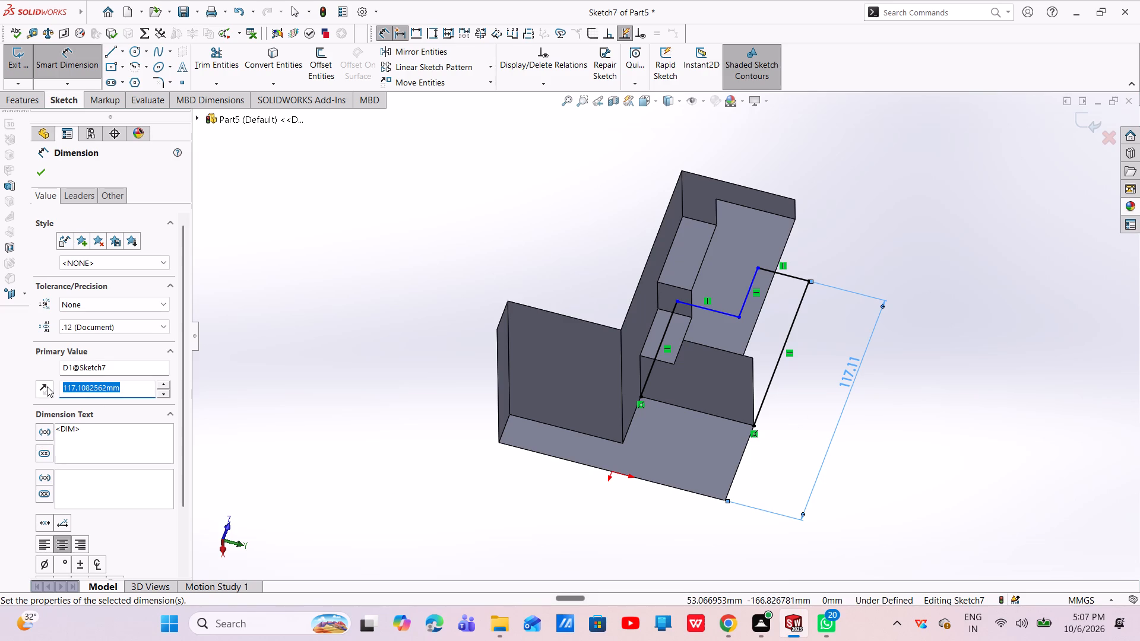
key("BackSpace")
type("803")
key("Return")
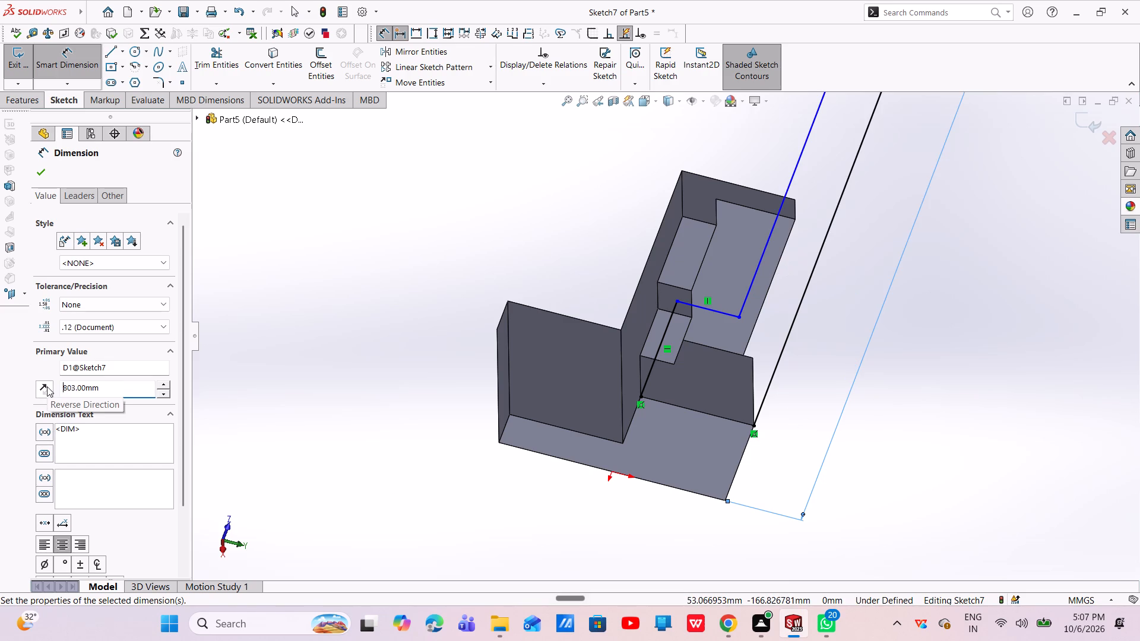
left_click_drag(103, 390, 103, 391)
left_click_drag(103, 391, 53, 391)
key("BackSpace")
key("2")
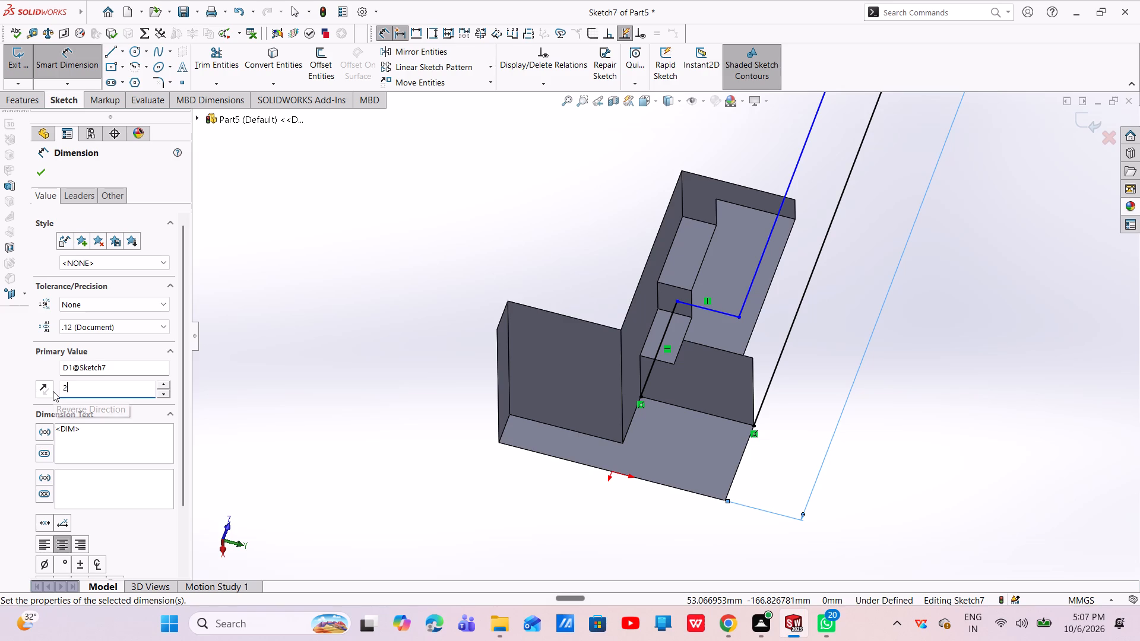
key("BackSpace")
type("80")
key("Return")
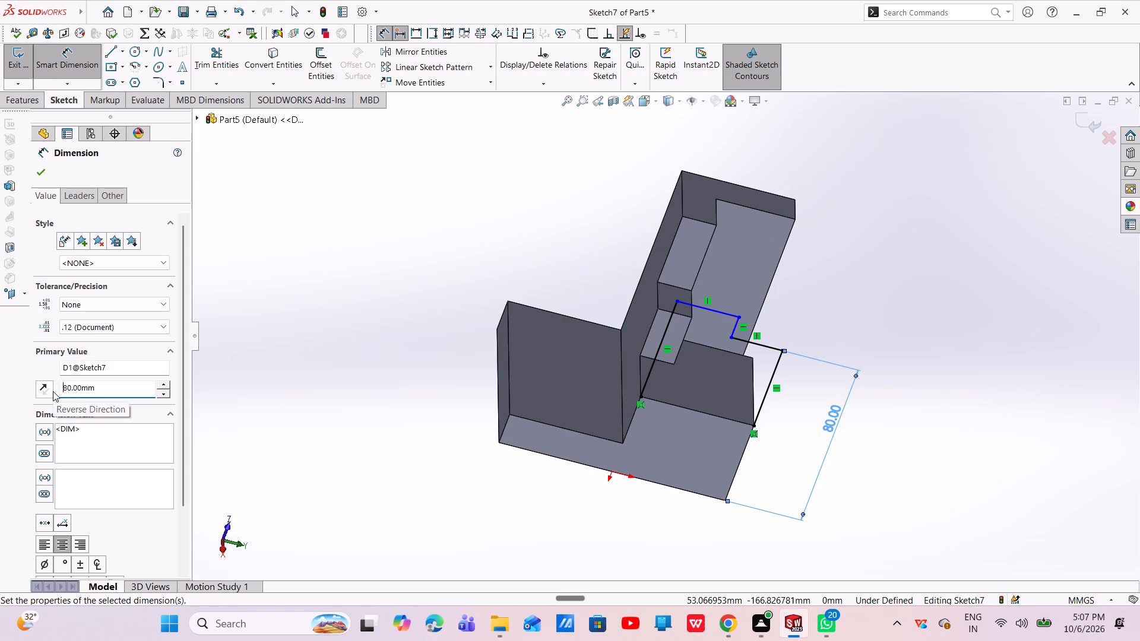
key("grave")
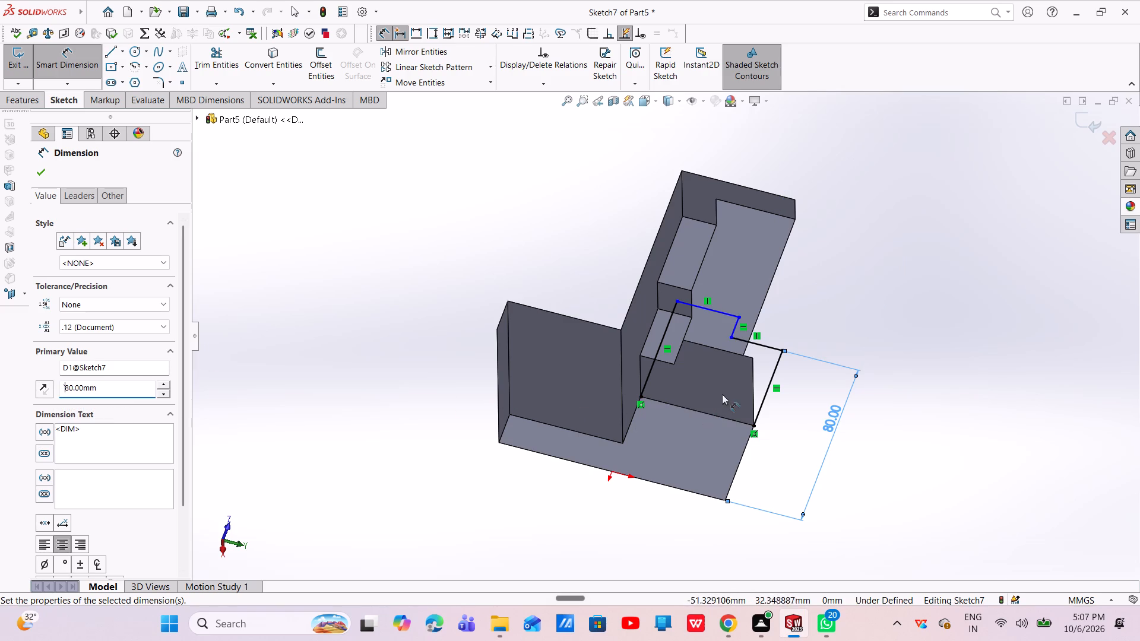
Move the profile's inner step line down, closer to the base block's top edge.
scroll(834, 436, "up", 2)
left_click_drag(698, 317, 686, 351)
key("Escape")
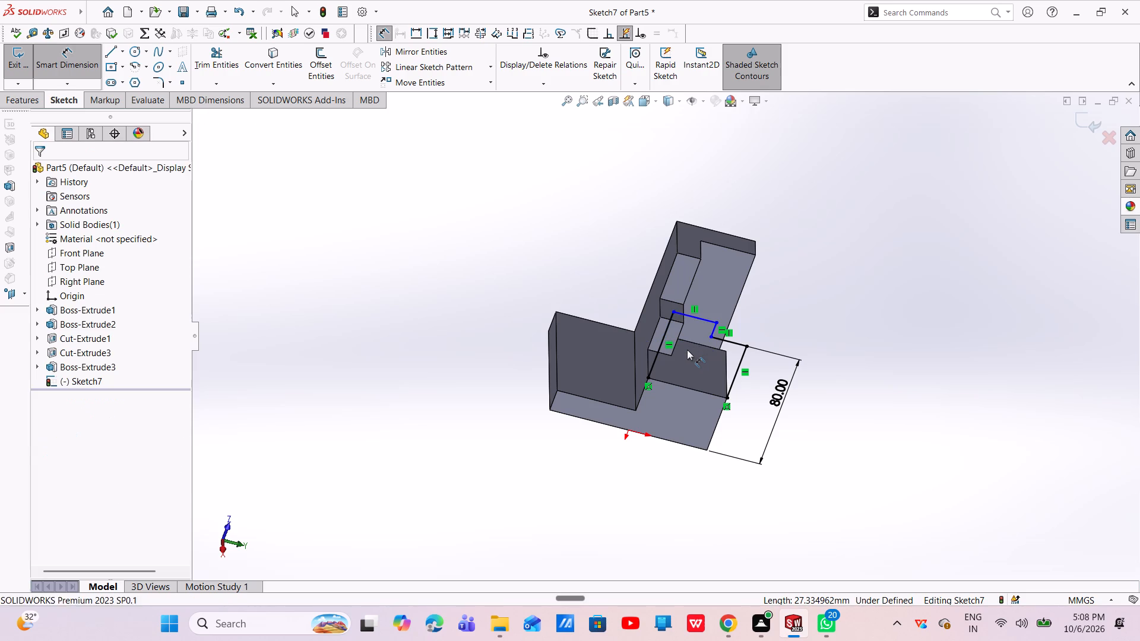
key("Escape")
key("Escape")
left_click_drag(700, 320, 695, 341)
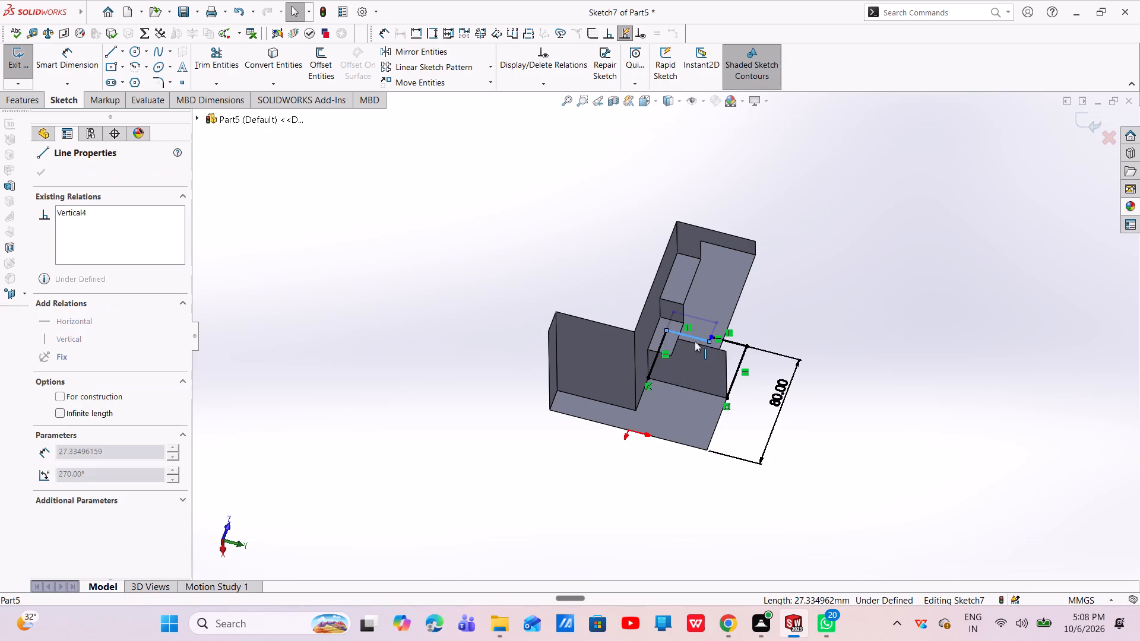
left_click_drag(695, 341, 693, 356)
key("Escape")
Examine the part from several angles and inspect the Boss-Extrude1 feature, its sketch and its dimensions.
middle_click_drag(766, 398, 791, 329)
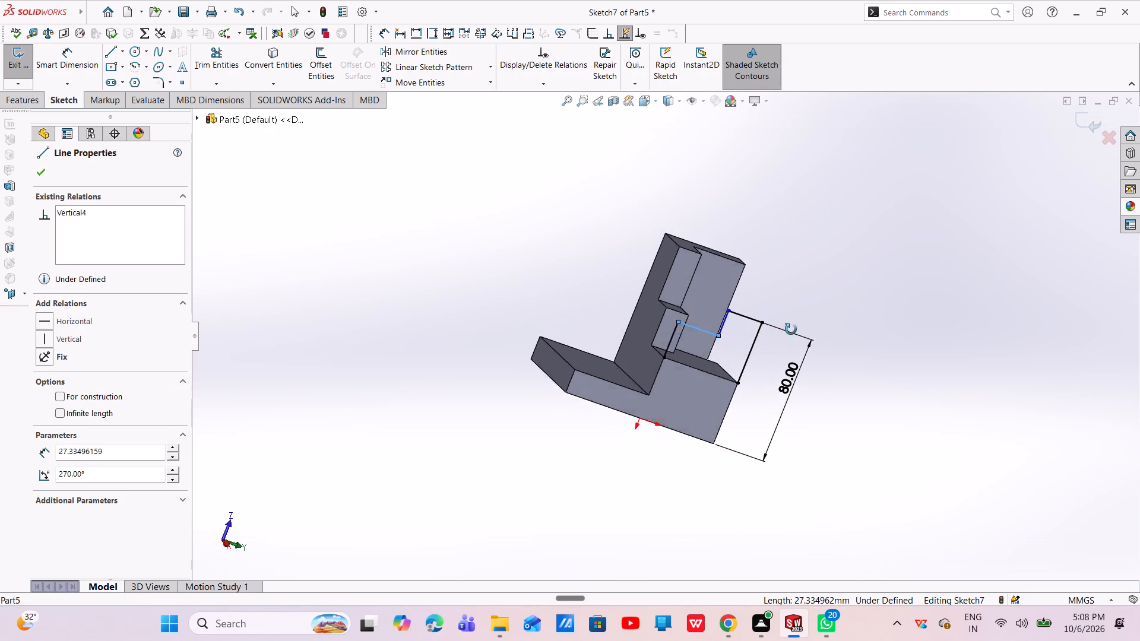
middle_click_drag(791, 329, 752, 311)
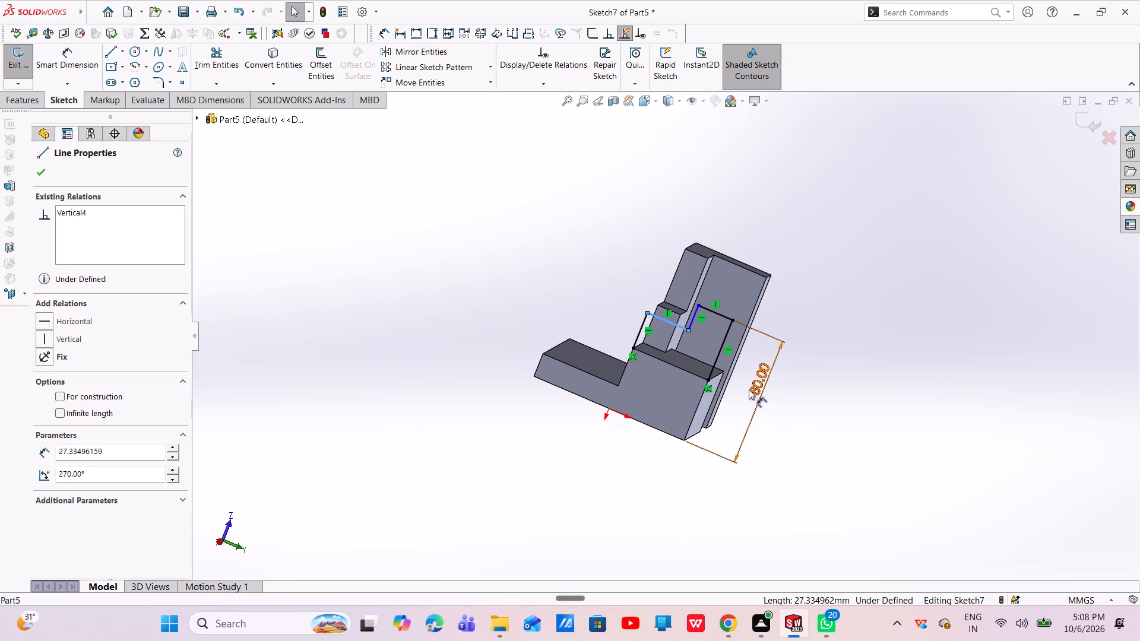
middle_click_drag(730, 385, 629, 384)
scroll(629, 384, "up", 1)
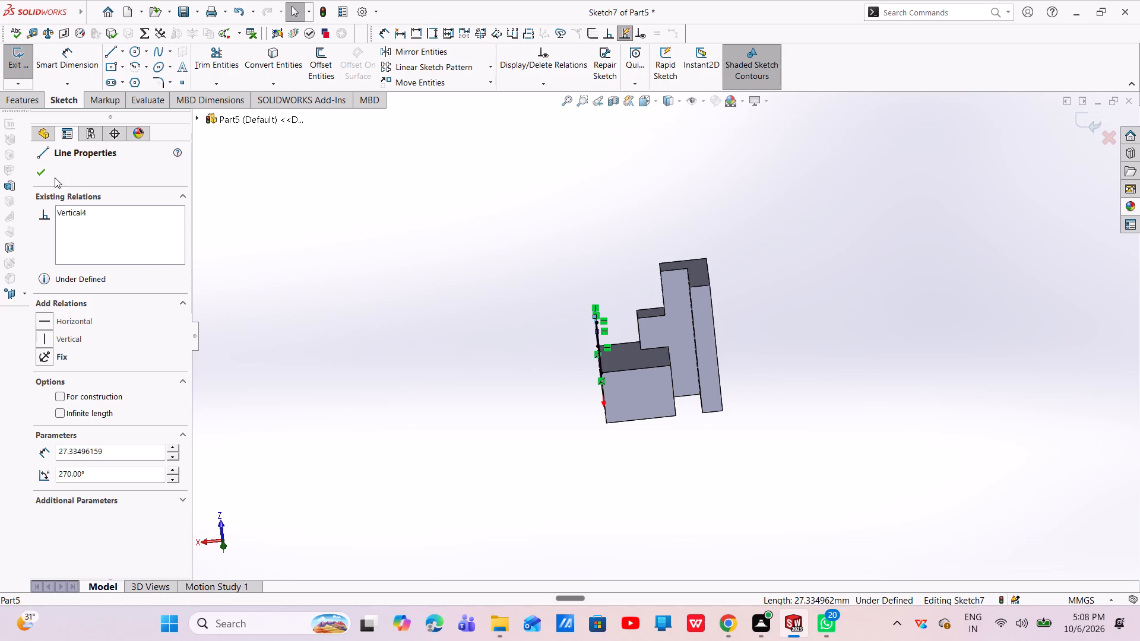
left_click(36, 173)
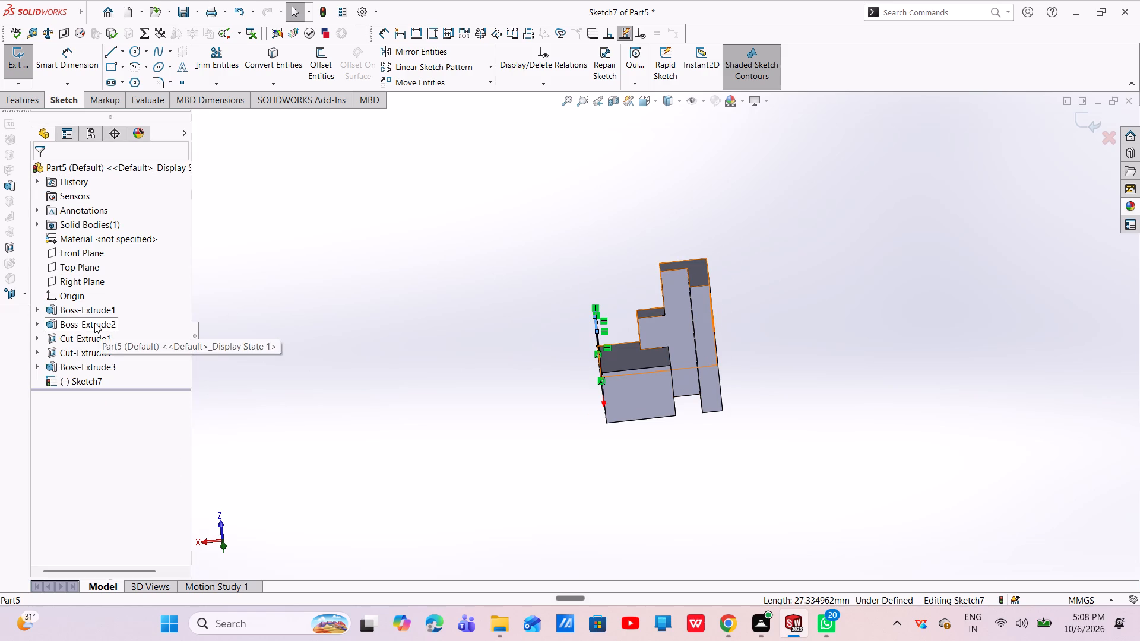
left_click(94, 323)
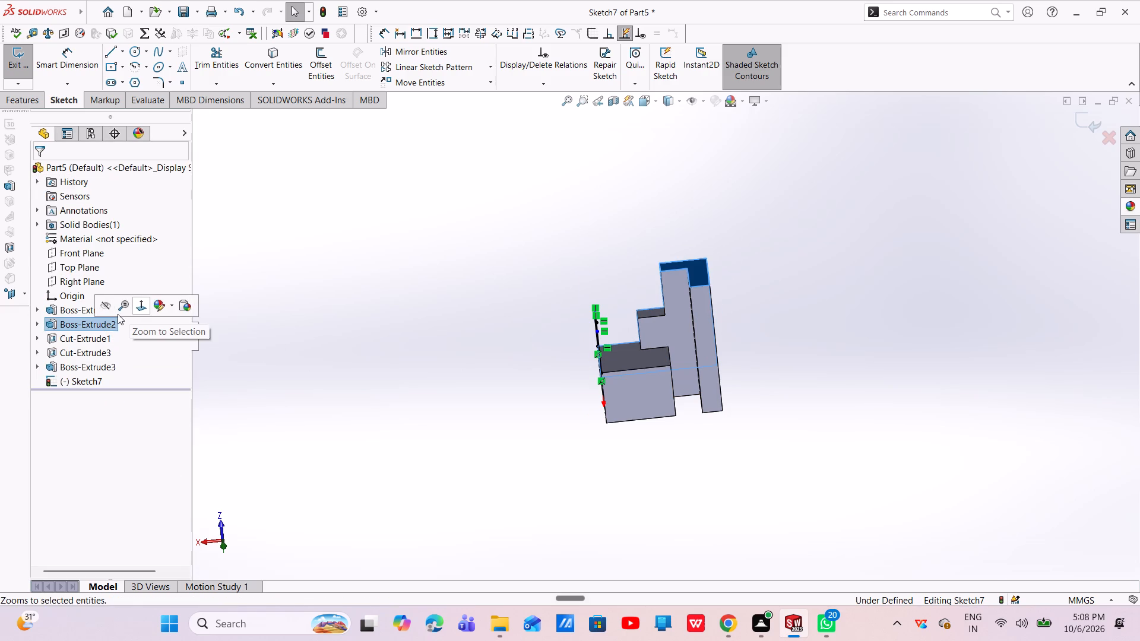
left_click(83, 323)
left_click(63, 309)
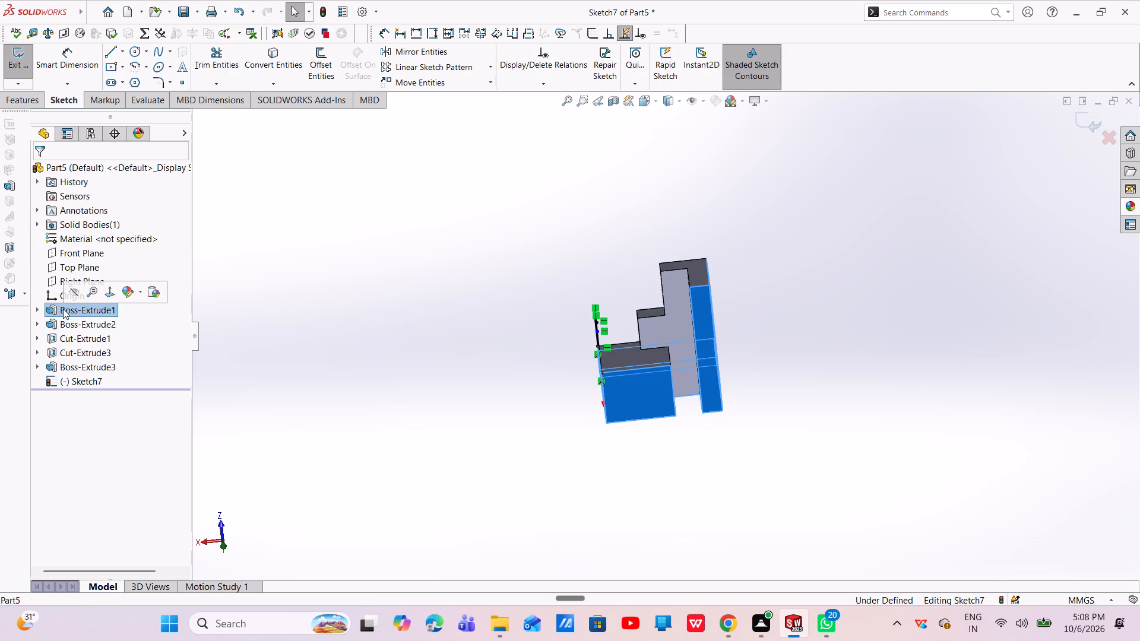
middle_click_drag(514, 402, 686, 395)
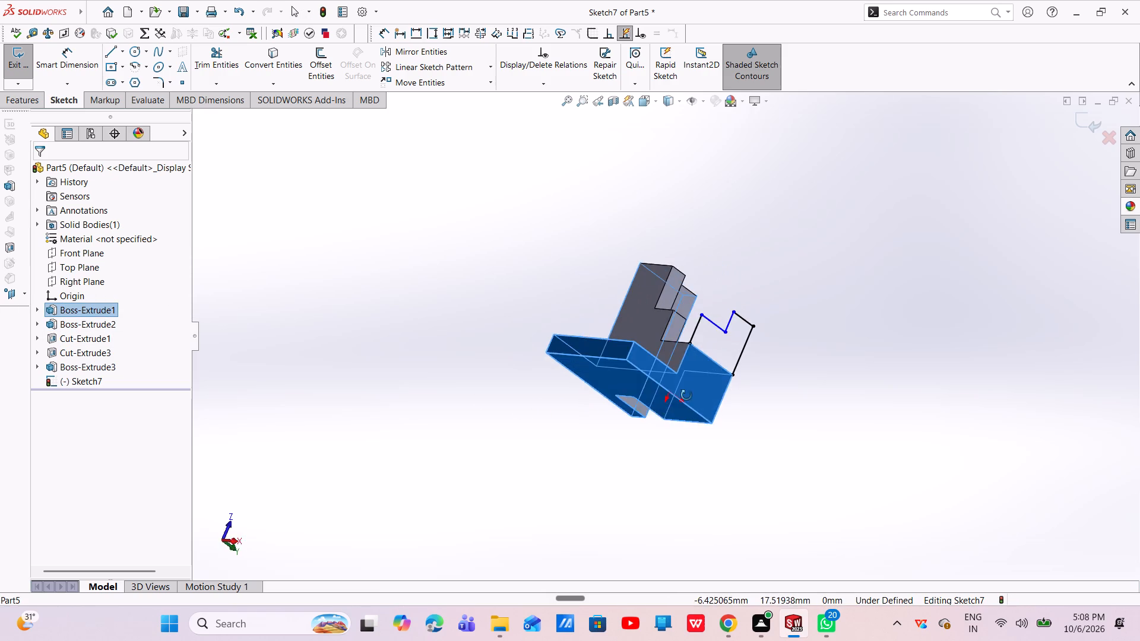
middle_click_drag(686, 395, 661, 453)
left_click(88, 313)
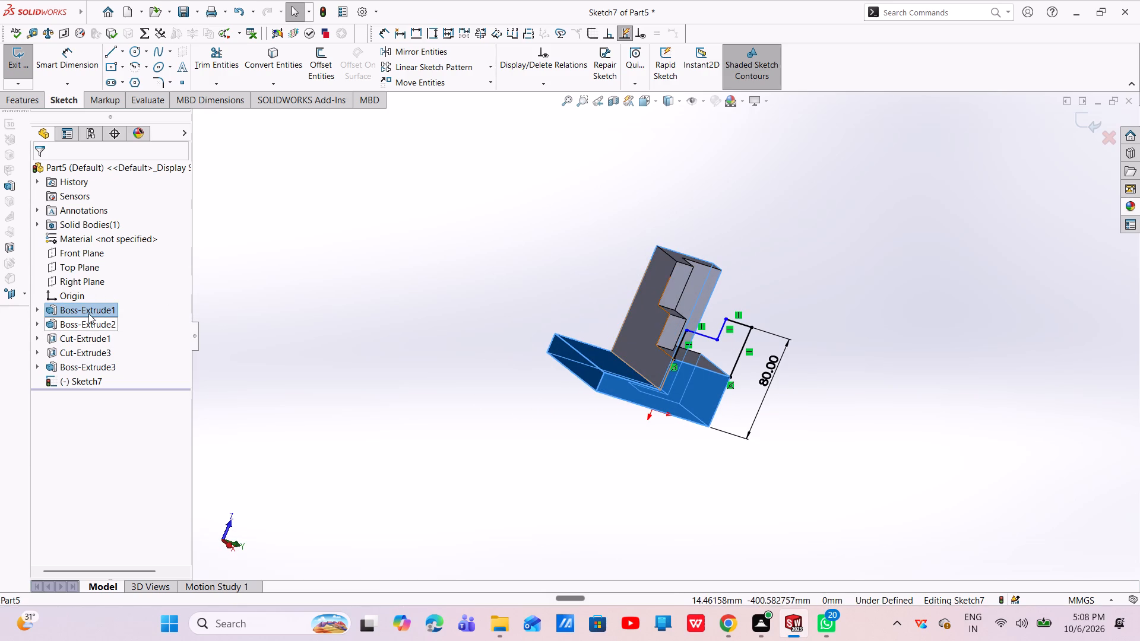
left_click(65, 304)
left_click_drag(65, 308, 66, 313)
left_click(66, 313)
left_click(119, 310)
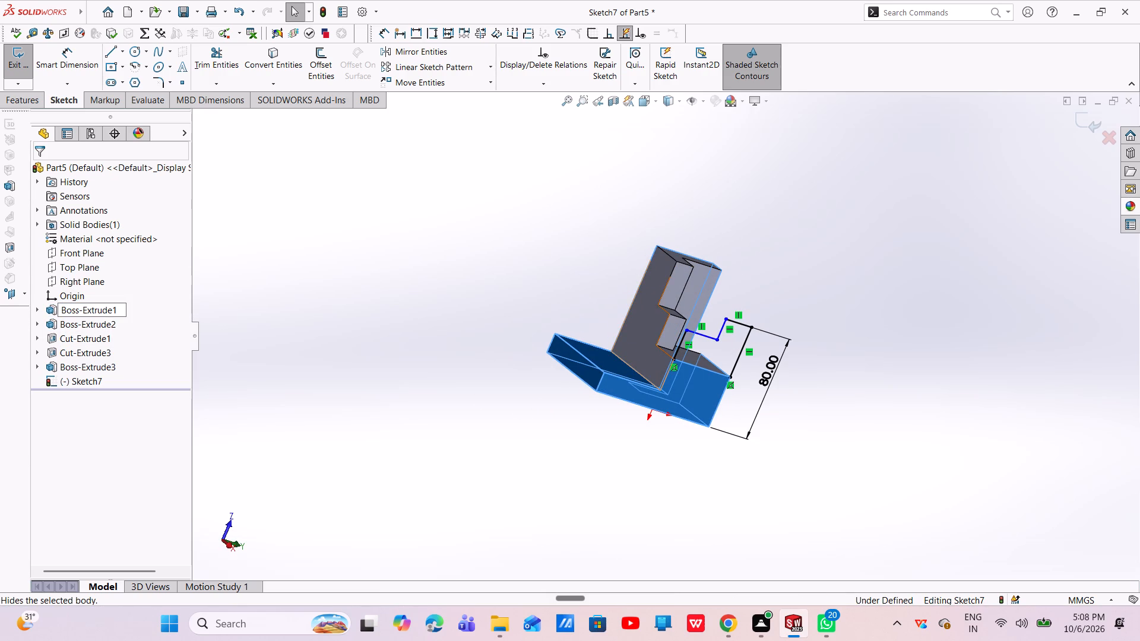
left_click(139, 313)
double_click(108, 311)
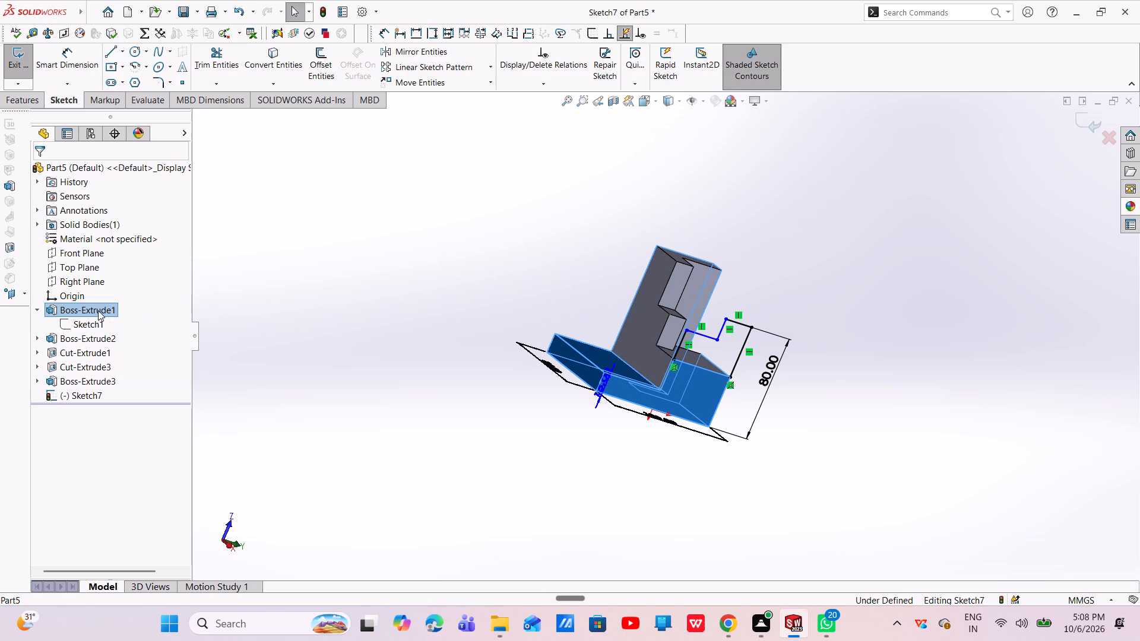
left_click(87, 313)
left_click(96, 323)
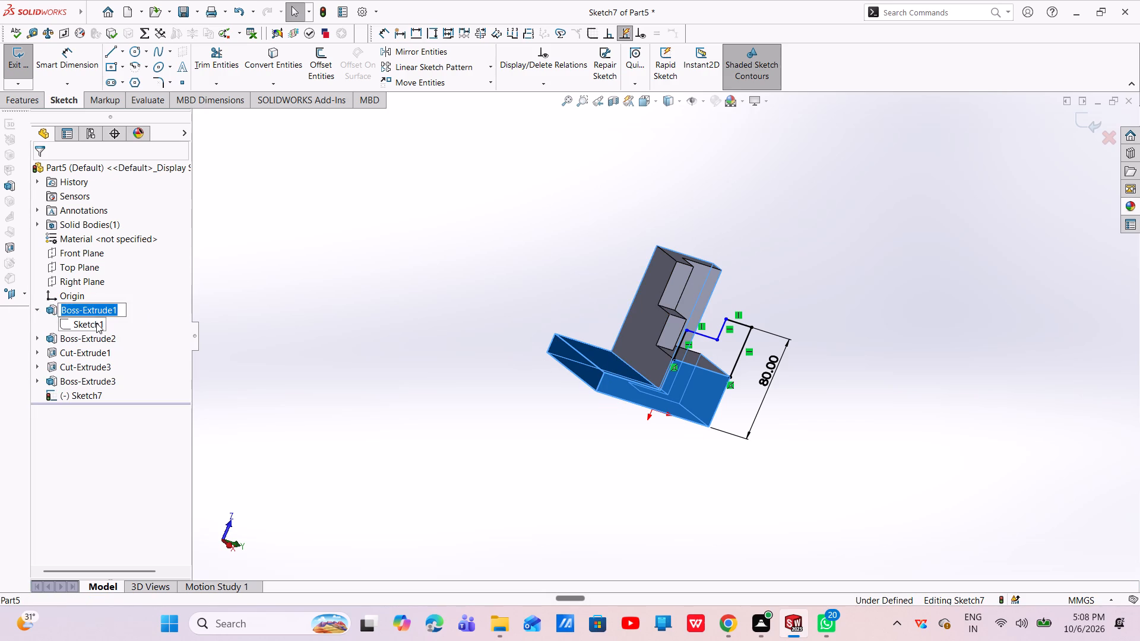
left_click(82, 309)
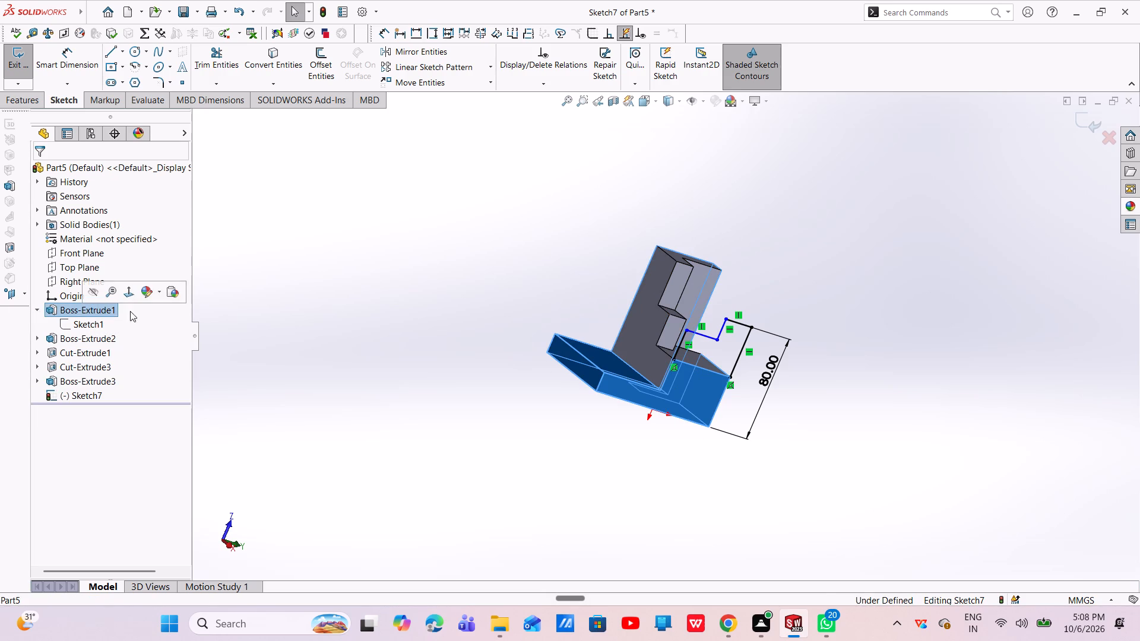
key("Escape")
key("Escape")
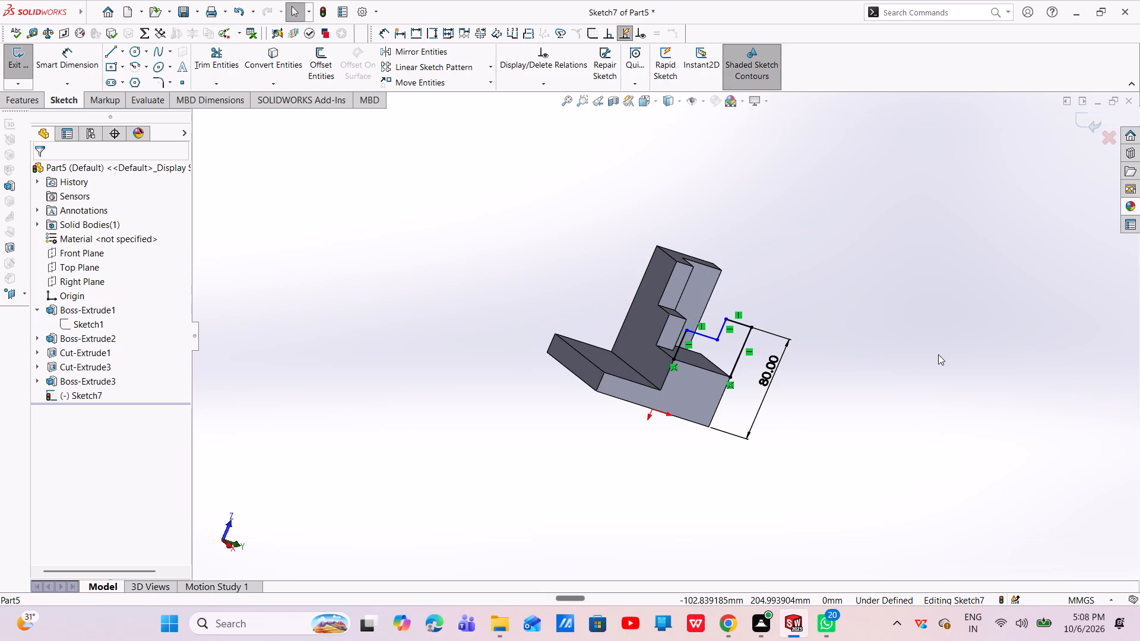
Undo the 80 mm dimension and the whole stepped profile sketch on the L-shaped end face.
key("ctrl+z")
key("ctrl+z")
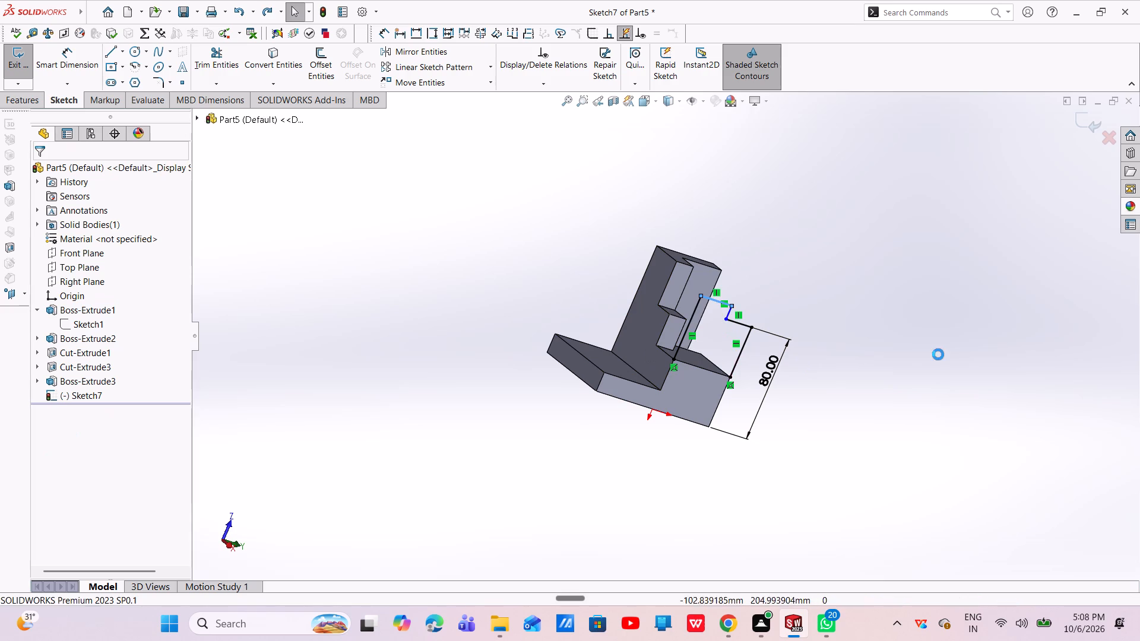
key("ctrl+z")
key("ctrl+z")
key("ctrl+z")
key("ctrl+z")
key("ctrl+z")
key("ctrl+z")
key("ctrl+z")
key("ctrl+z")
key("ctrl+z")
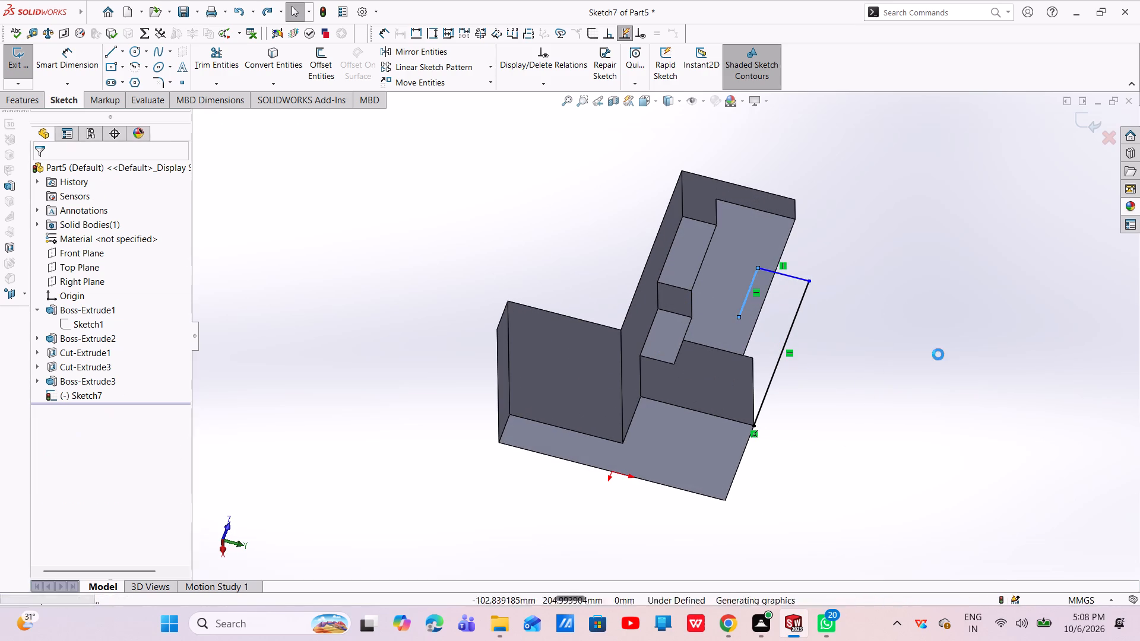
key("ctrl+z")
key("ctrl+z")
key("ctrl+z")
key("ctrl+z")
key("ctrl+z")
key("ctrl+z")
key("ctrl+z")
key("ctrl+z")
key("ctrl+z")
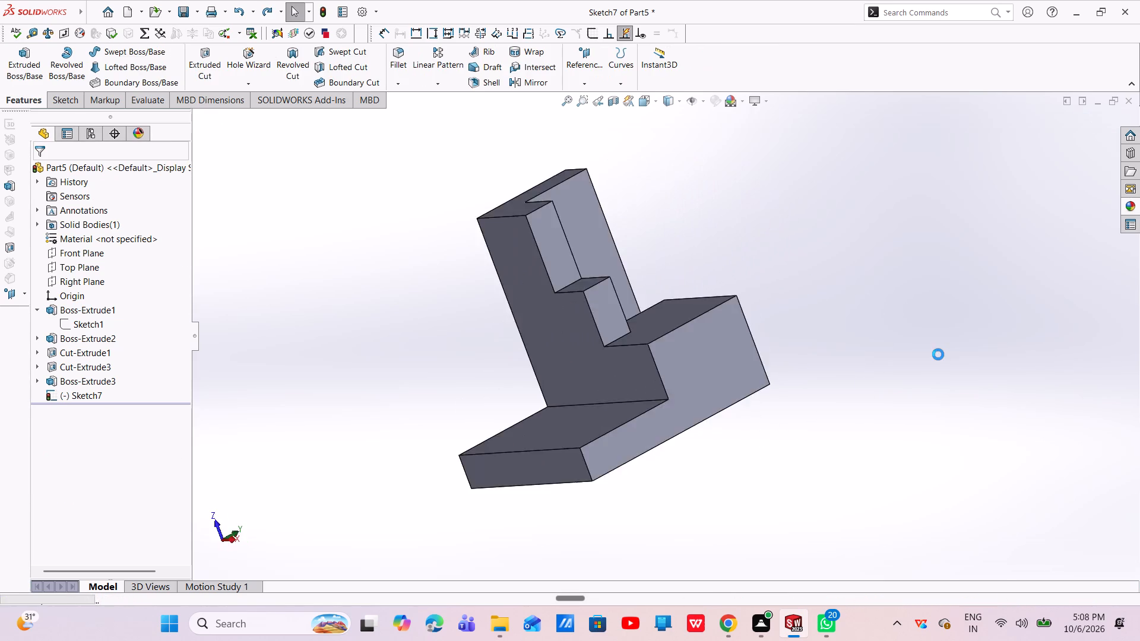
Undo the Boss-Extrude3 block and the rectangle sketched for it beside the notch.
key("ctrl+z")
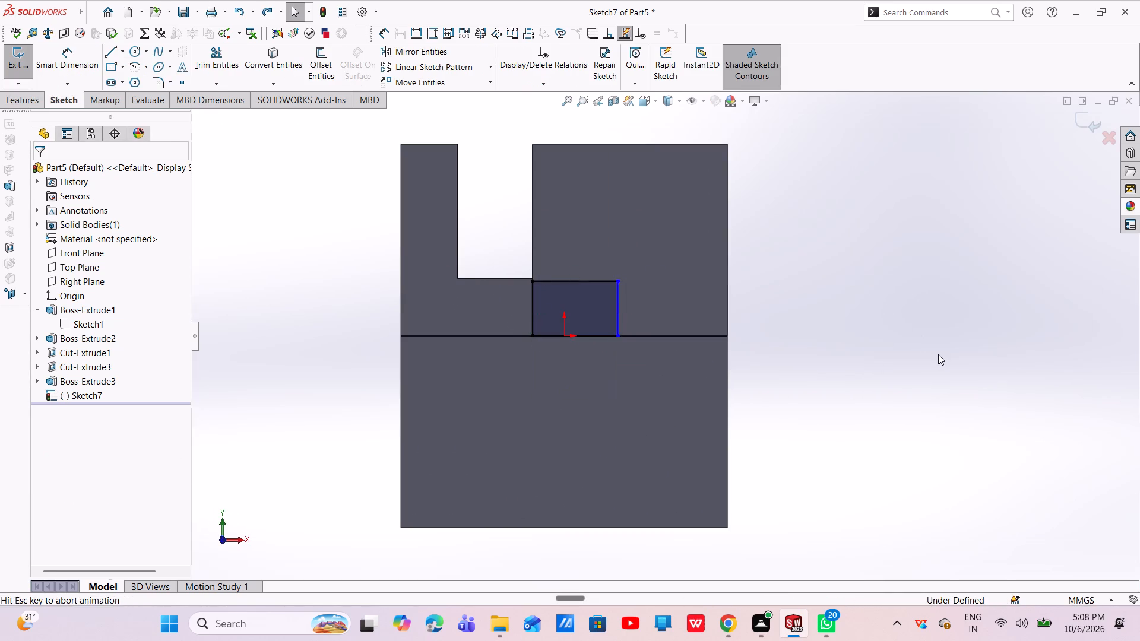
key("ctrl+z")
key("ctrl+z")
key("ctrl+z")
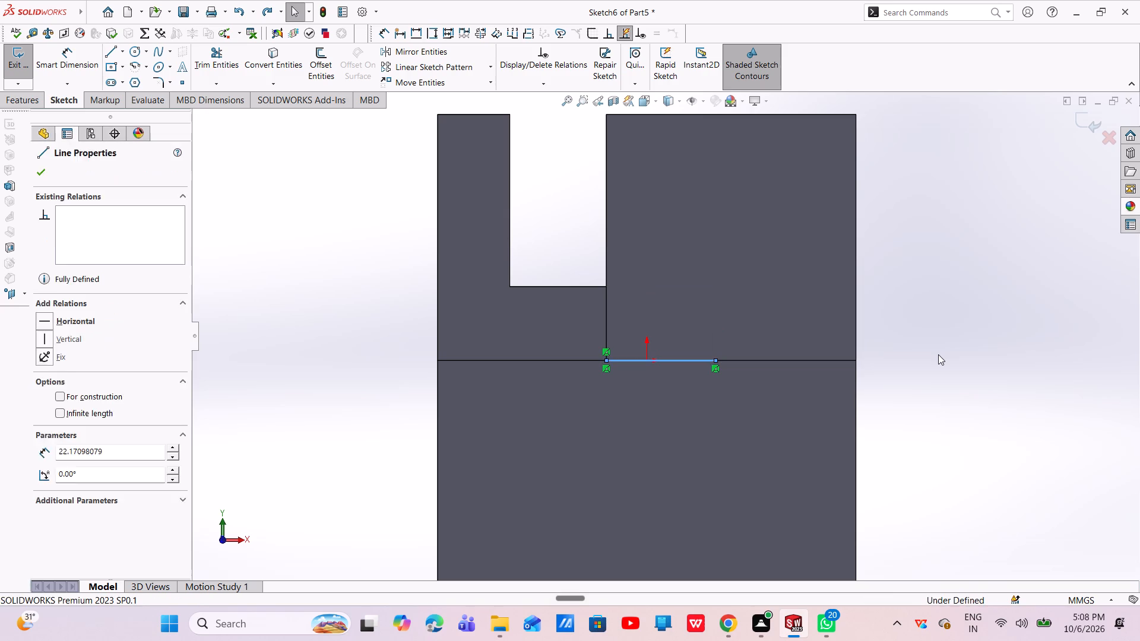
key("ctrl+z")
key("ctrl+z")
key("ctrl+z")
Undo Cut-Extrude3 with its sketch, and the Cut-Extrude1 notch, back to editing Sketch3 on the upright block's top face.
key("ctrl+z")
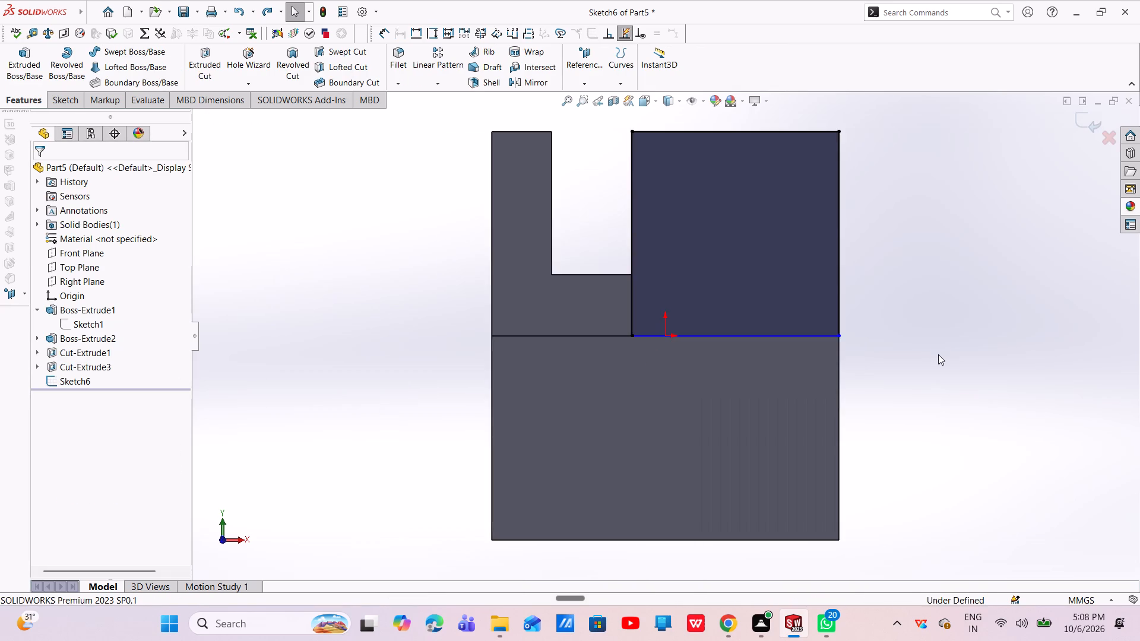
key("ctrl+z")
key("ctrl+z")
key("ctrl+z")
key("ctrl+z")
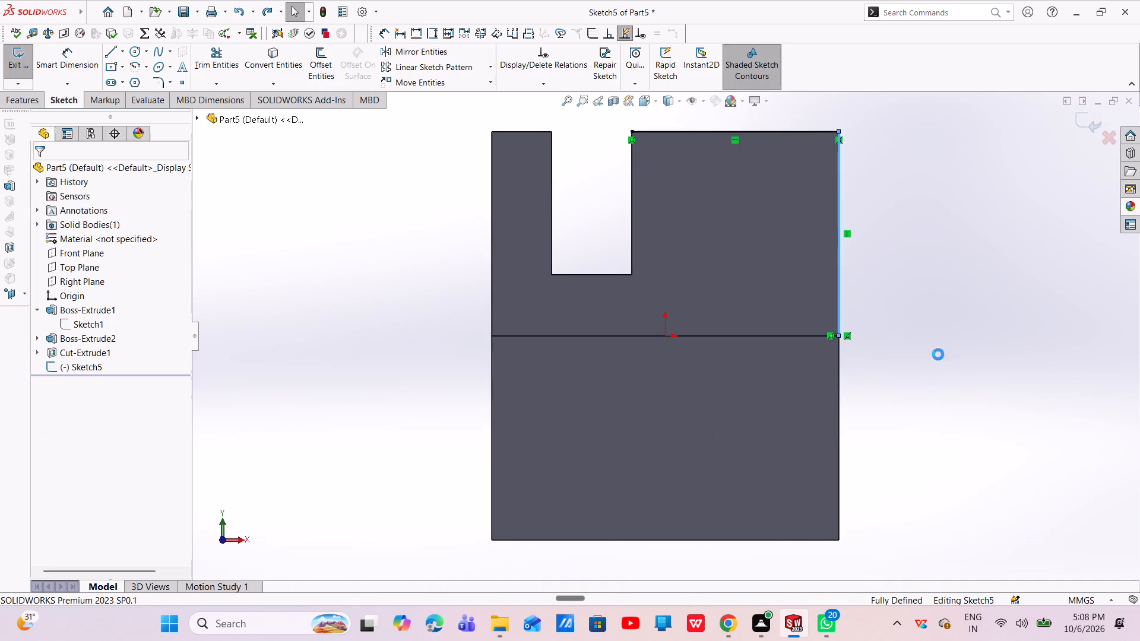
key("ctrl+z")
key("ctrl+z")
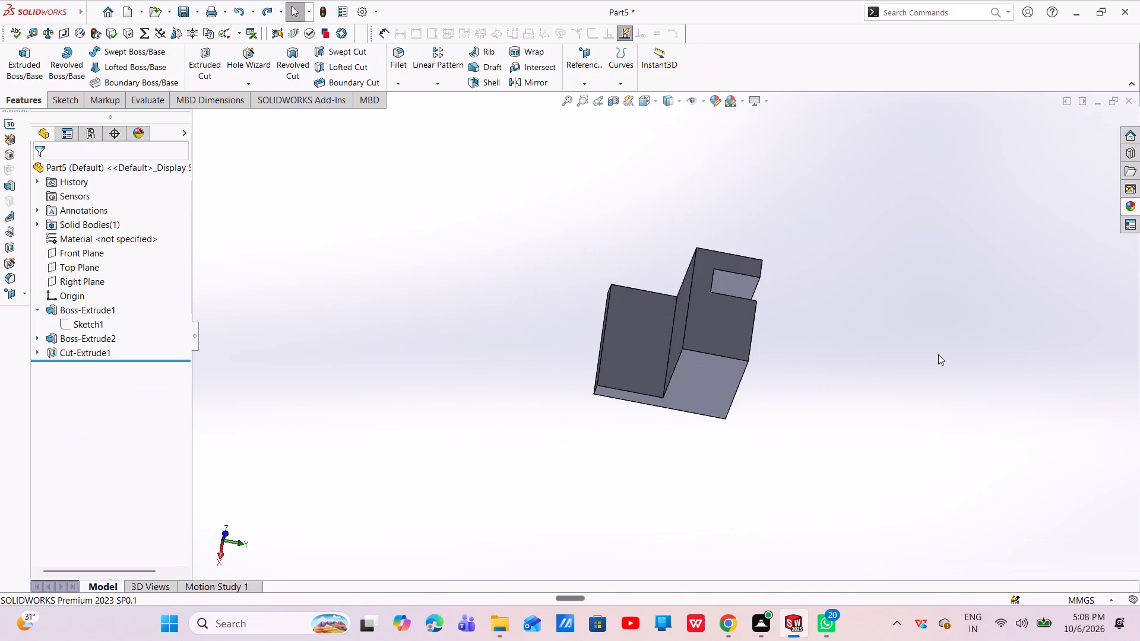
key("ctrl+z")
key("ctrl+z")
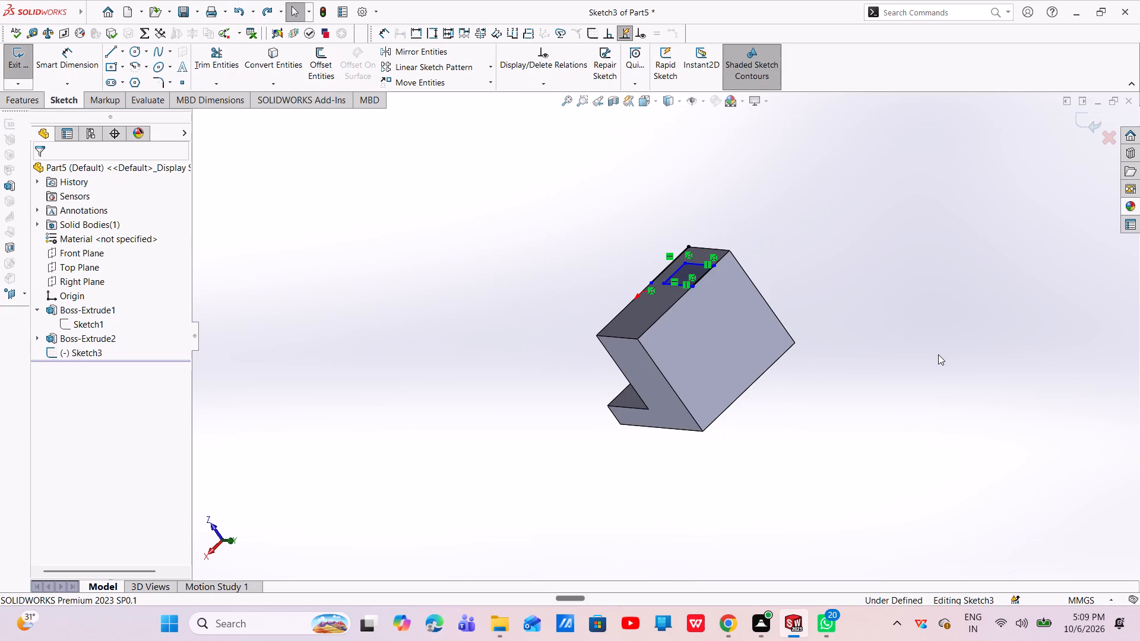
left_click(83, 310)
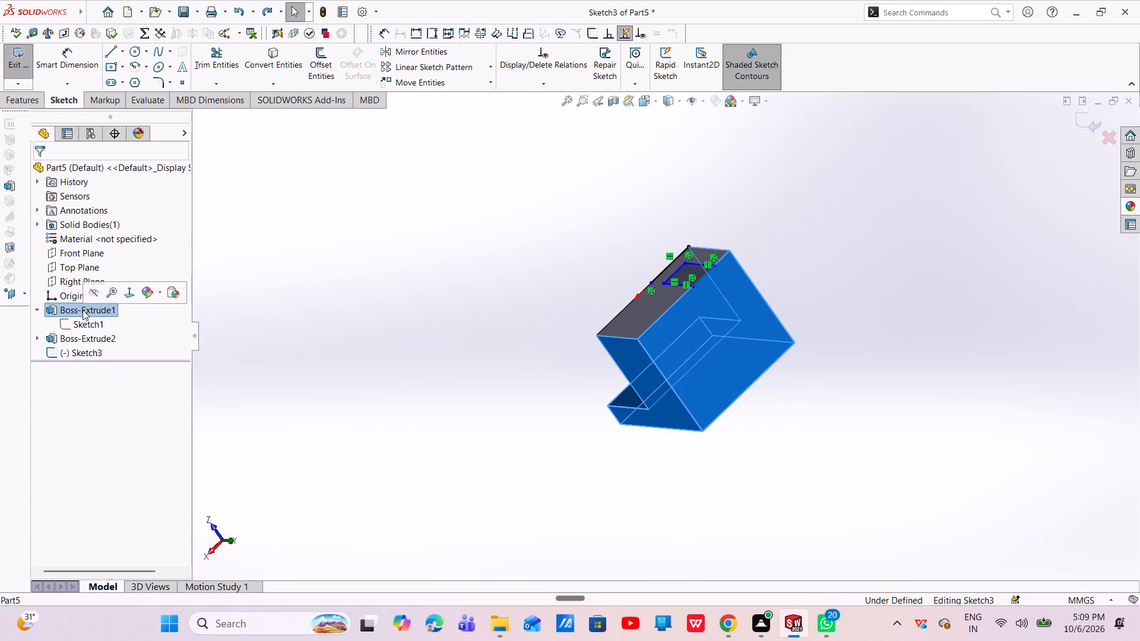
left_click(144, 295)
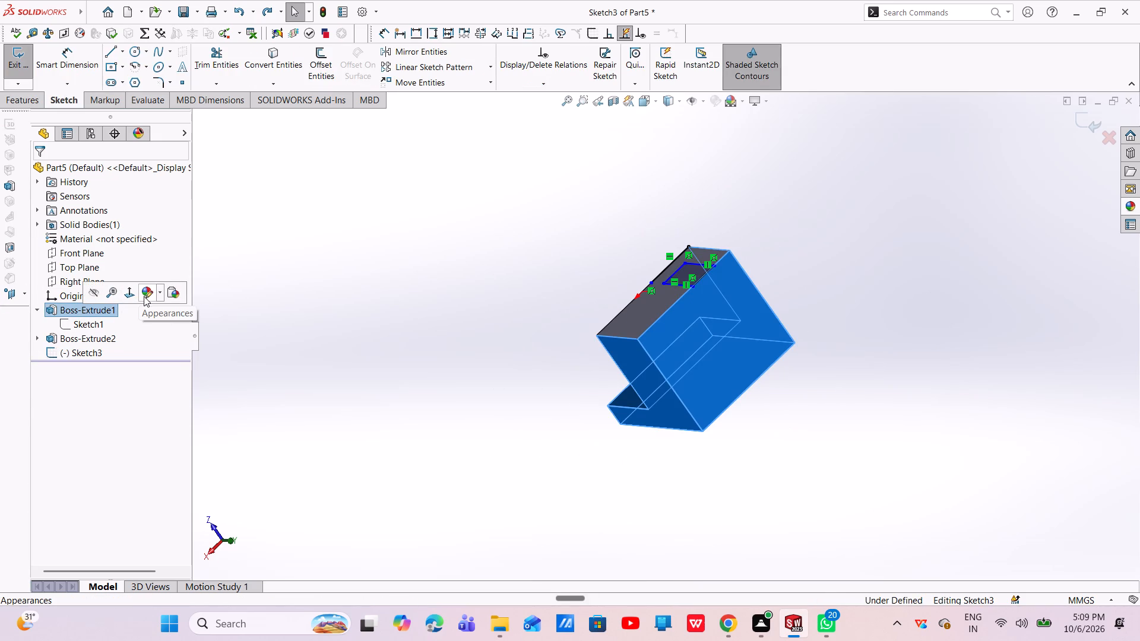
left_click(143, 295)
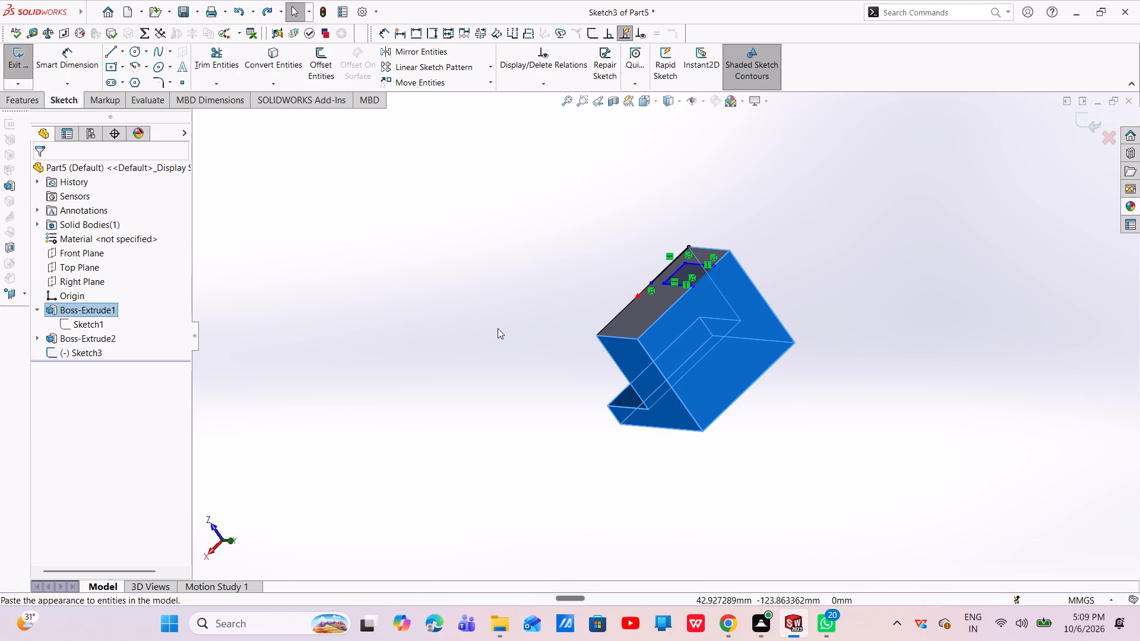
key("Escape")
Undo the line edits on the notch profile in Sketch3, together with its 35 mm and 14.67 mm dimensions.
key("ctrl+z")
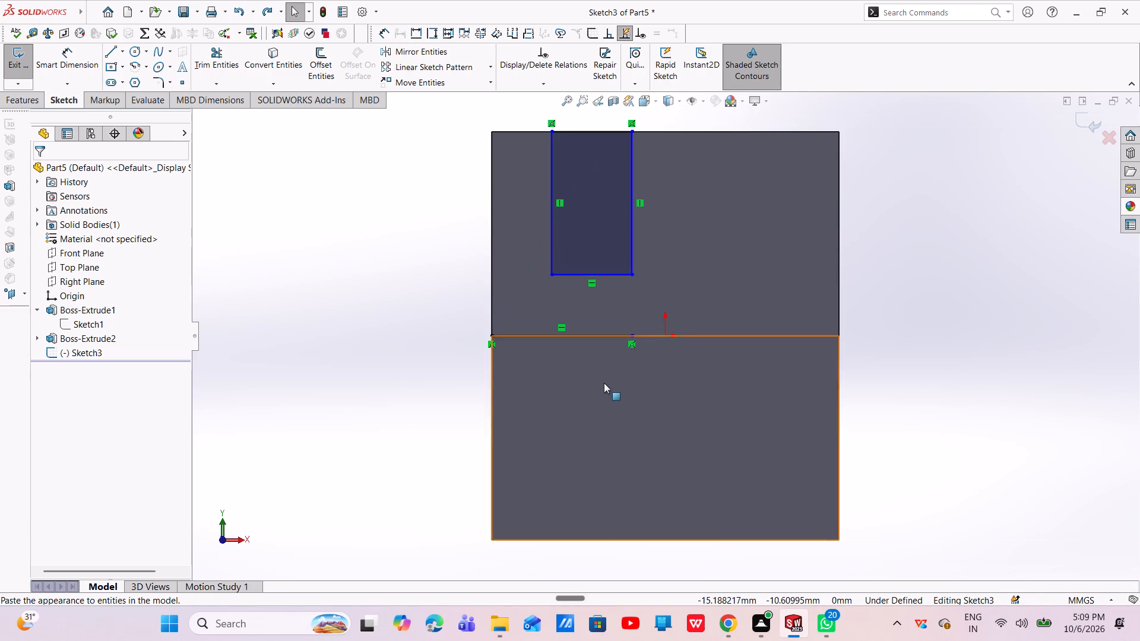
key("ctrl+z")
key("ctrl+z")
key("ctrl+z")
key("ctrl+z")
key("ctrl+z")
key("ctrl+z")
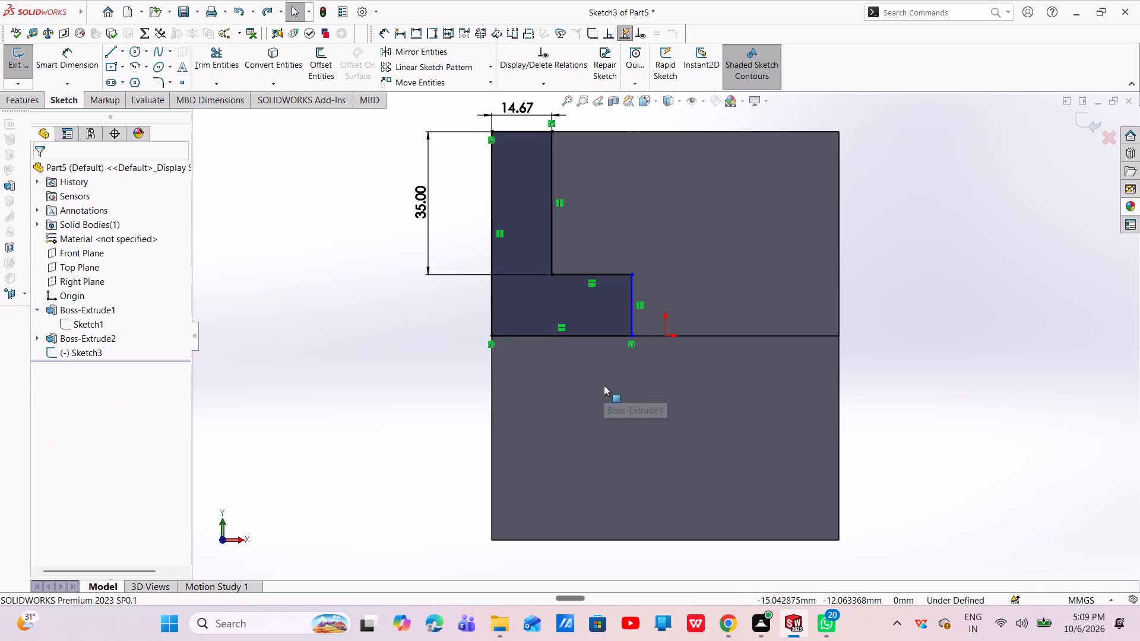
key("ctrl+z")
key("ctrl+z")
key("ctrl+z")
key("ctrl+z")
key("ctrl+z")
key("ctrl+z")
key("ctrl+z")
key("ctrl+z")
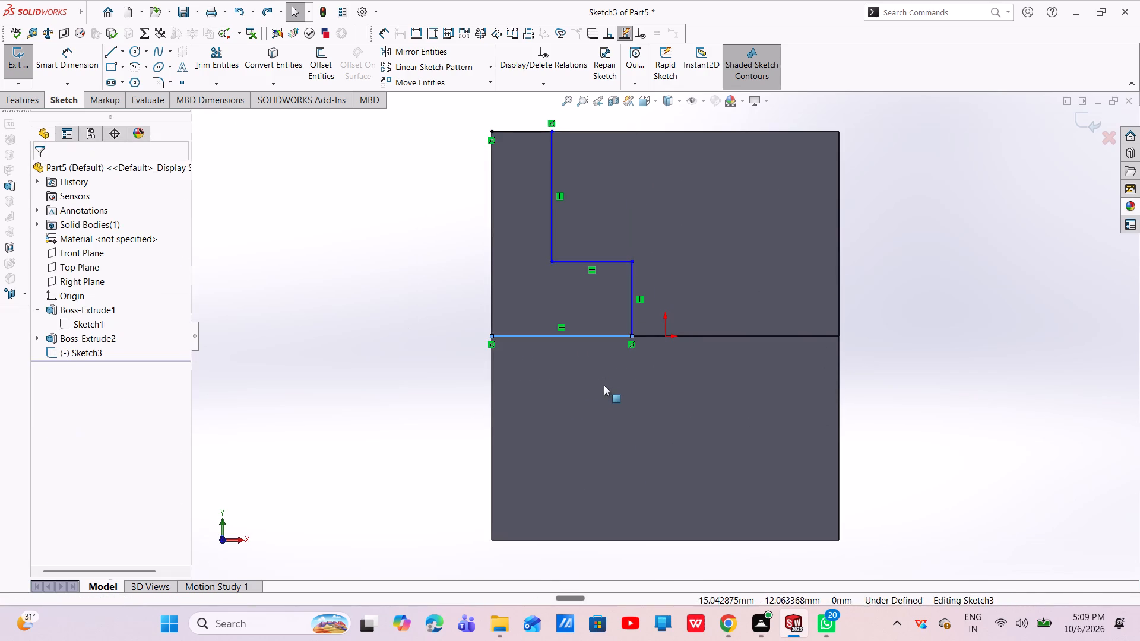
Undo the horizontal closing line of the notch profile, back to the open stepped outline in Sketch3.
key("ctrl+z")
key("ctrl+z")
key("ctrl+z")
key("ctrl+z")
key("ctrl+z")
key("ctrl+z")
key("ctrl+z")
key("ctrl+z")
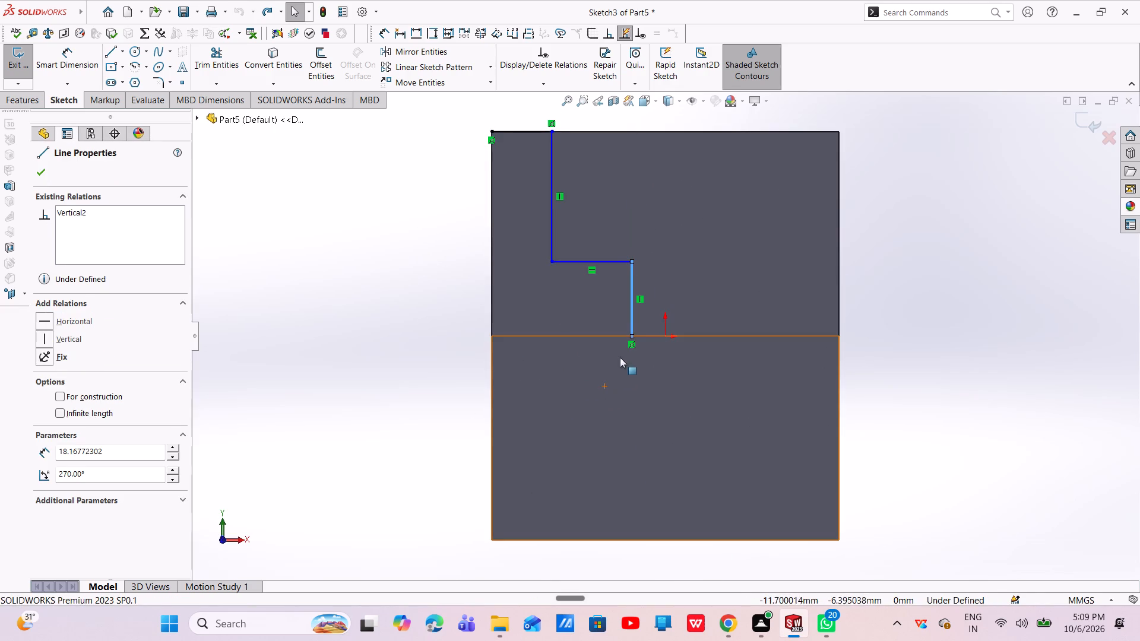
key("ctrl+z")
left_click(30, 176)
left_click(40, 174)
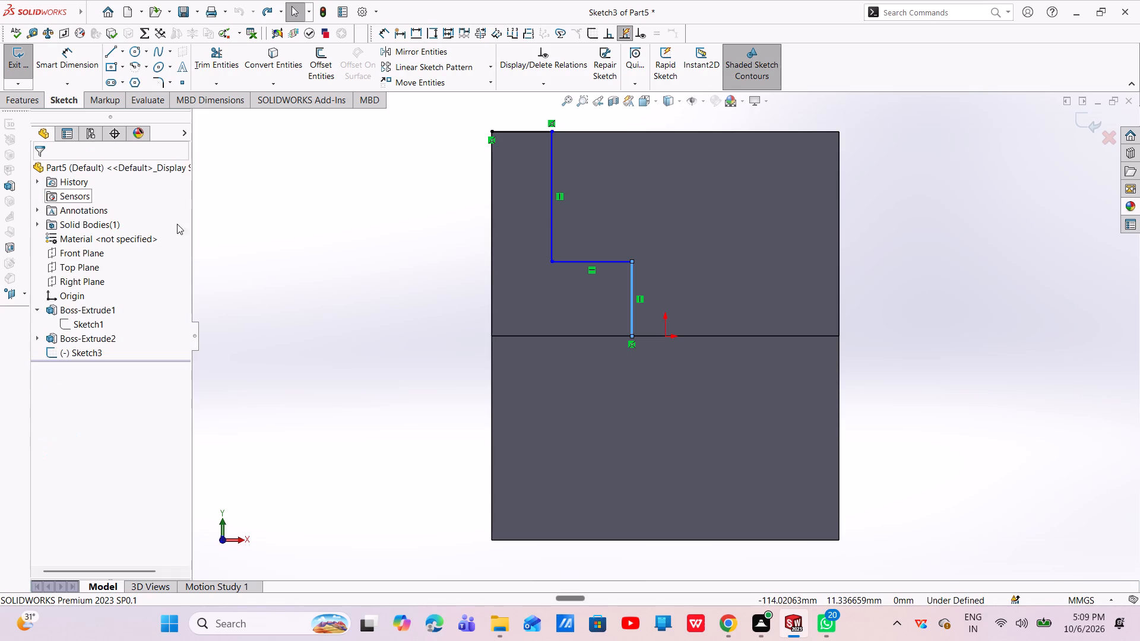
key("ctrl+z")
key("ctrl+z")
key("ctrl+z")
key("ctrl+z")
key("ctrl+z")
key("ctrl+z")
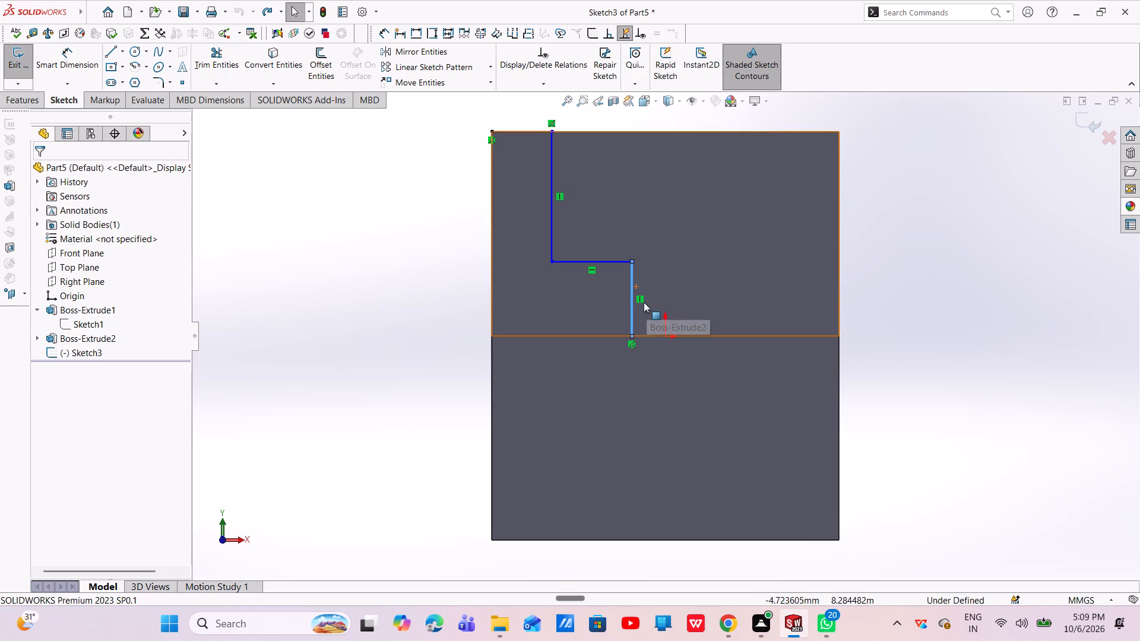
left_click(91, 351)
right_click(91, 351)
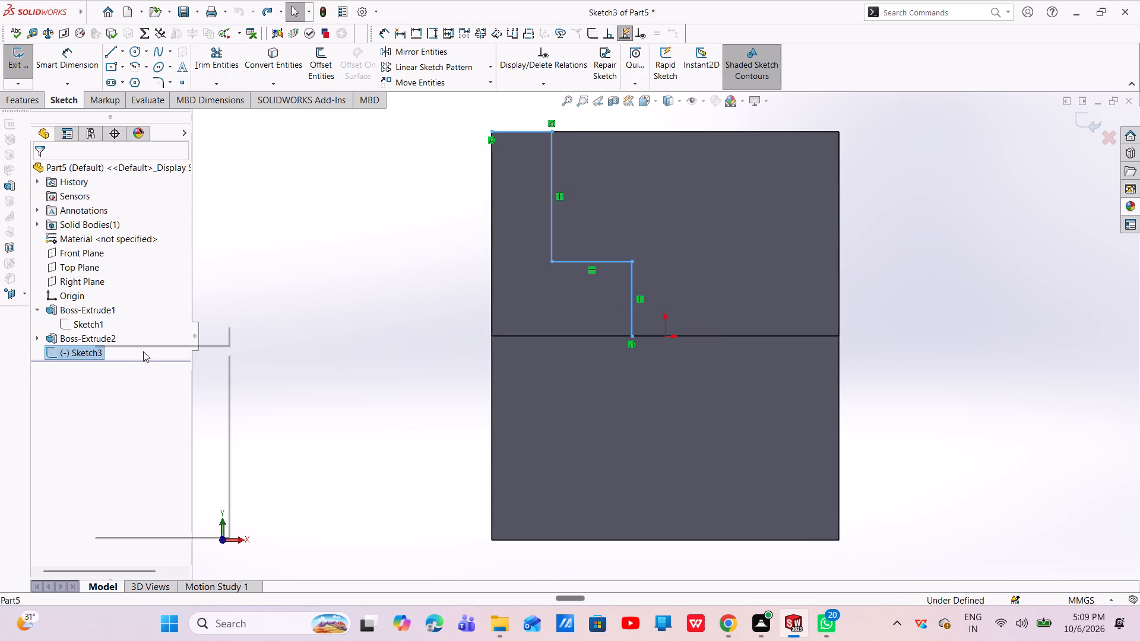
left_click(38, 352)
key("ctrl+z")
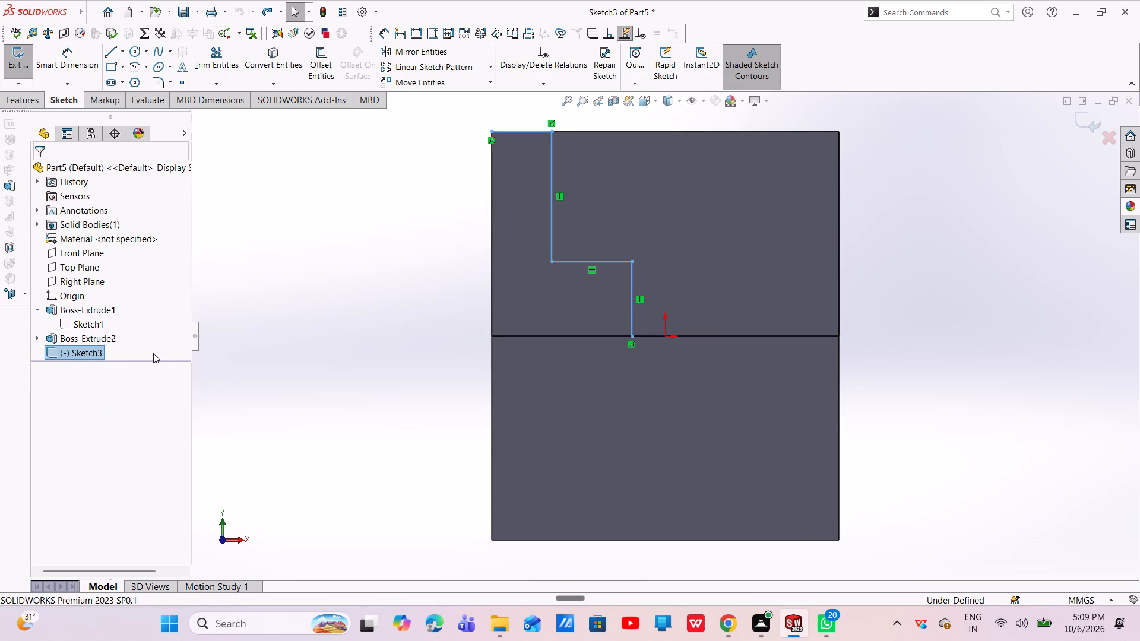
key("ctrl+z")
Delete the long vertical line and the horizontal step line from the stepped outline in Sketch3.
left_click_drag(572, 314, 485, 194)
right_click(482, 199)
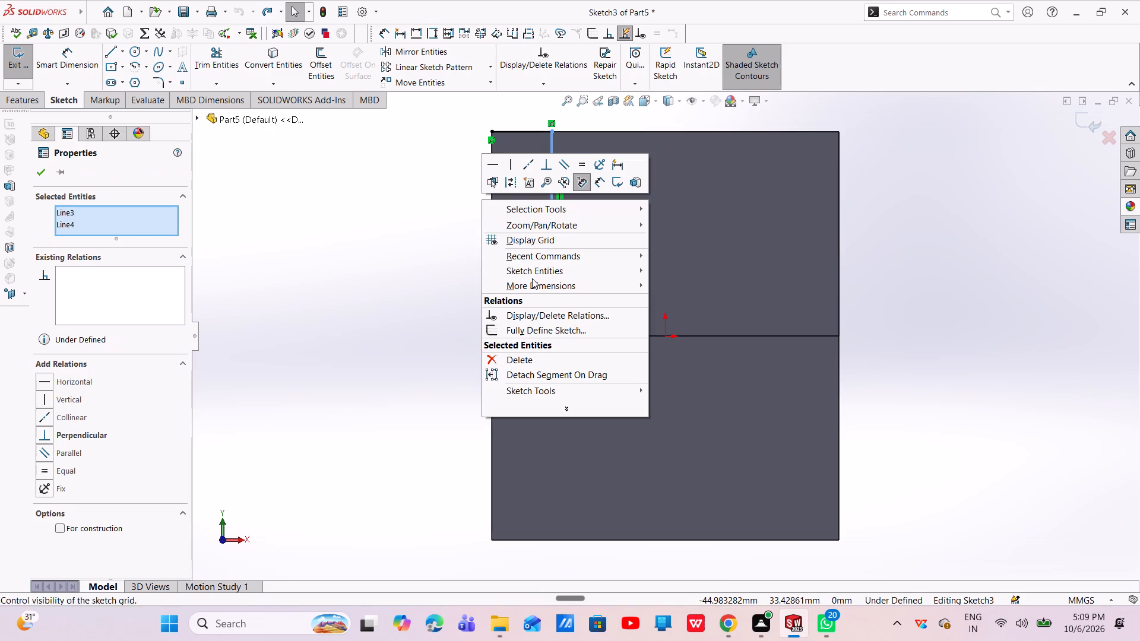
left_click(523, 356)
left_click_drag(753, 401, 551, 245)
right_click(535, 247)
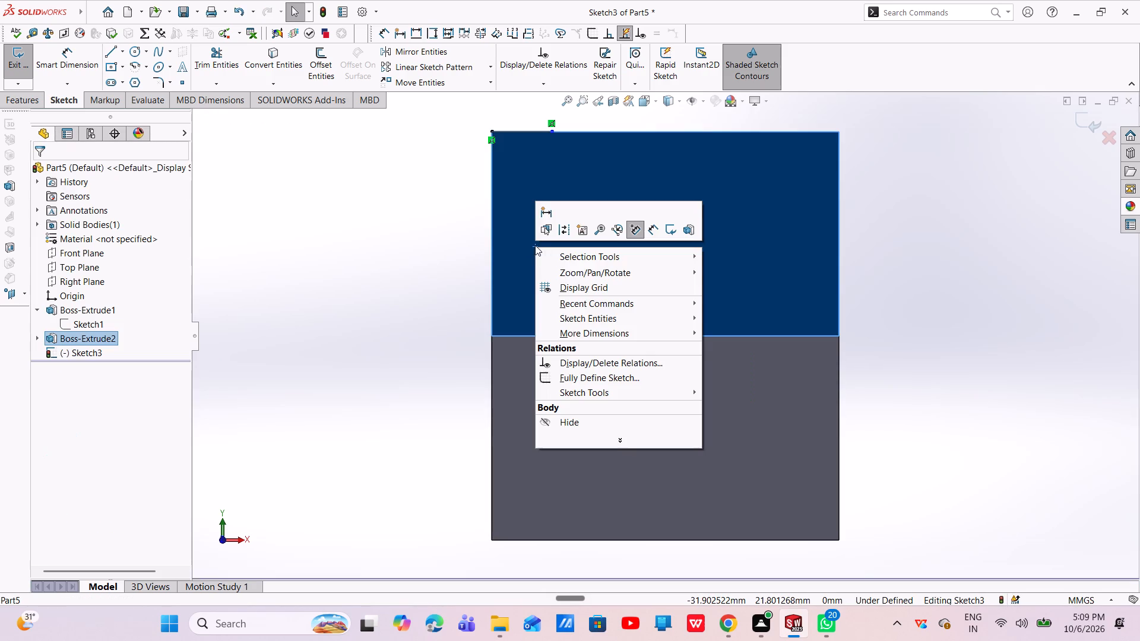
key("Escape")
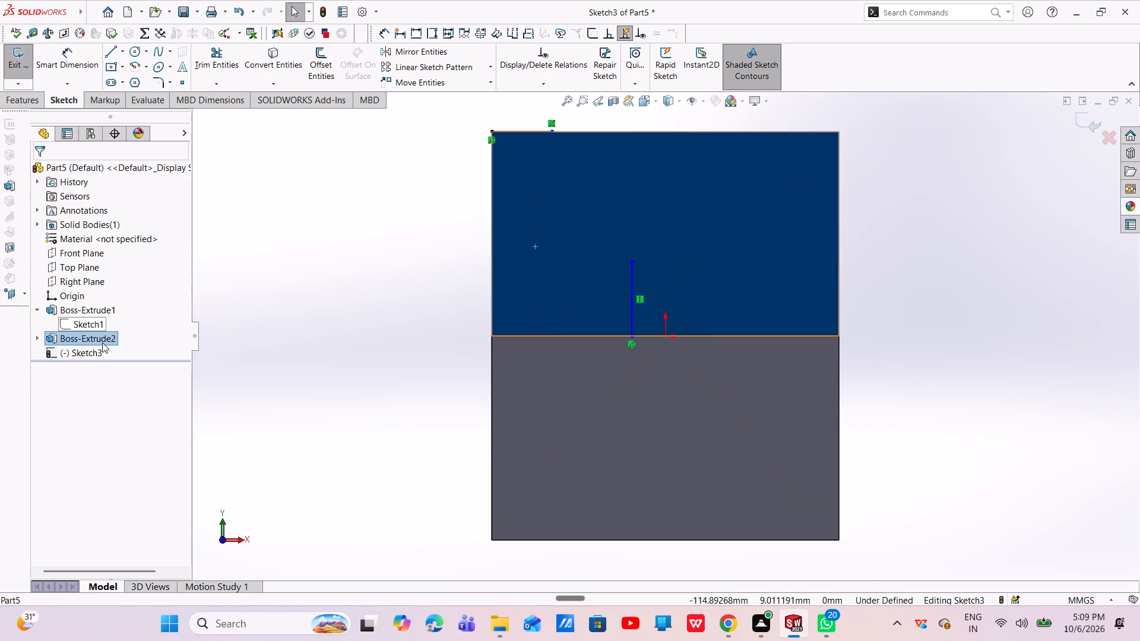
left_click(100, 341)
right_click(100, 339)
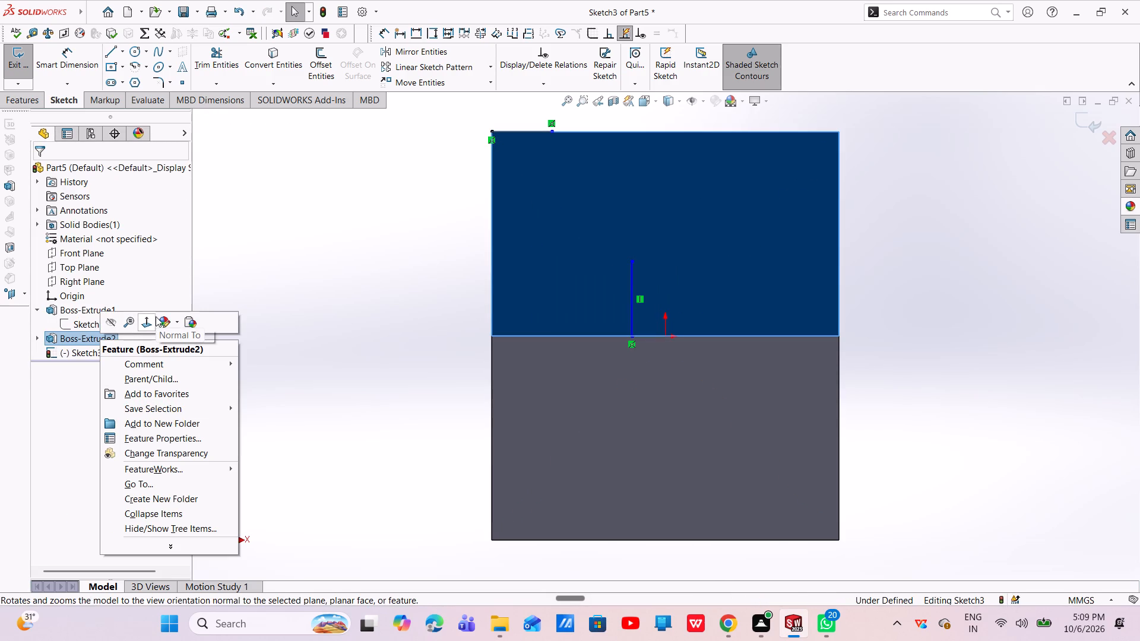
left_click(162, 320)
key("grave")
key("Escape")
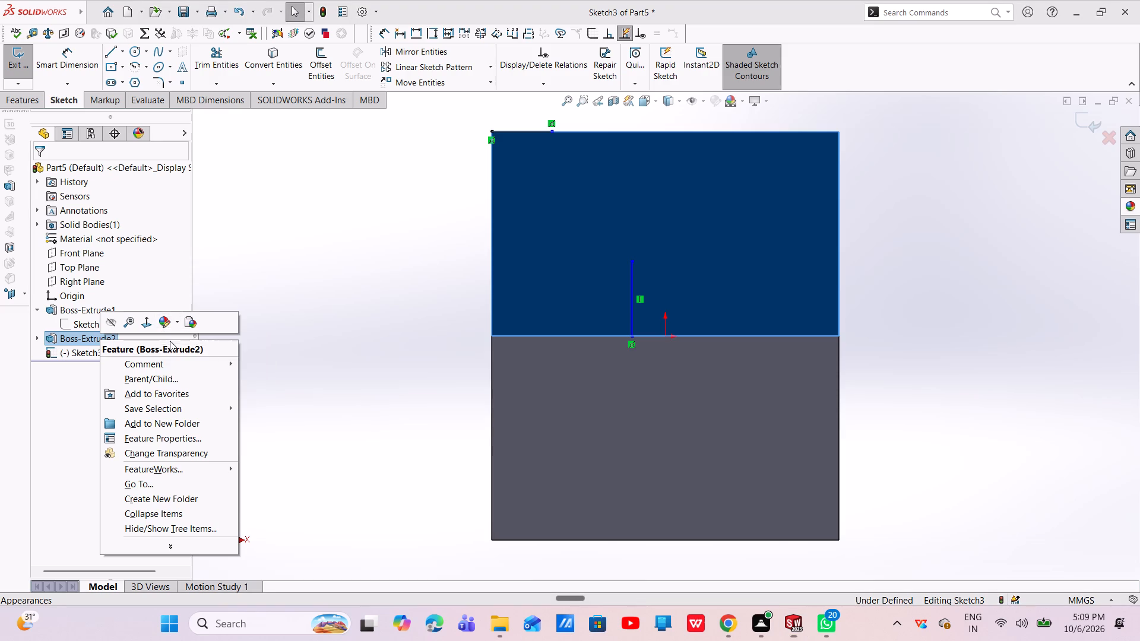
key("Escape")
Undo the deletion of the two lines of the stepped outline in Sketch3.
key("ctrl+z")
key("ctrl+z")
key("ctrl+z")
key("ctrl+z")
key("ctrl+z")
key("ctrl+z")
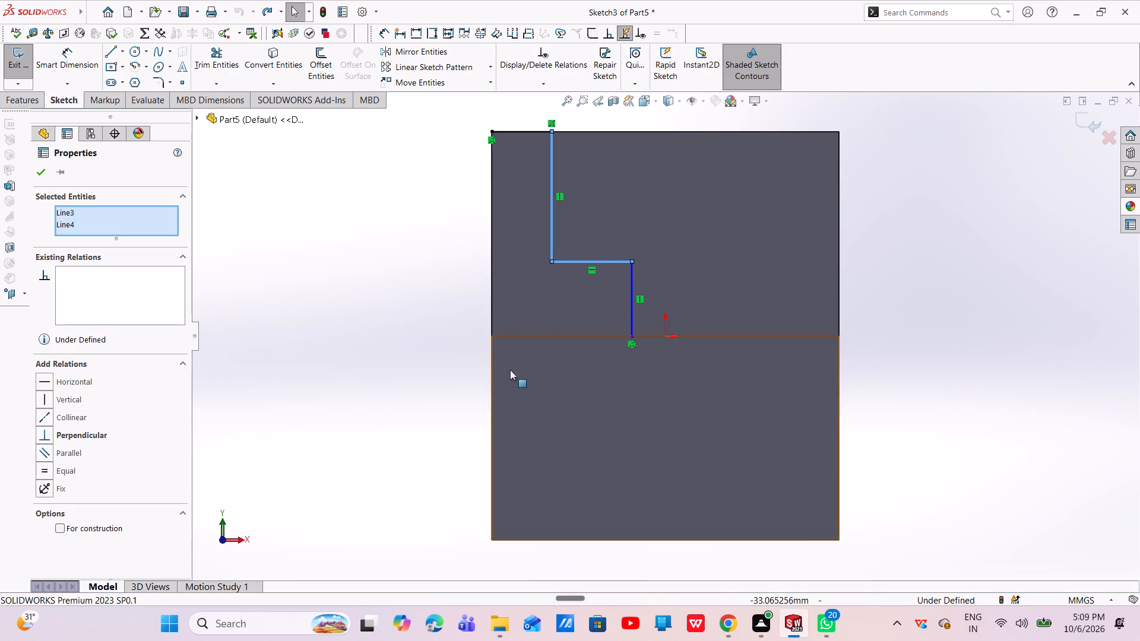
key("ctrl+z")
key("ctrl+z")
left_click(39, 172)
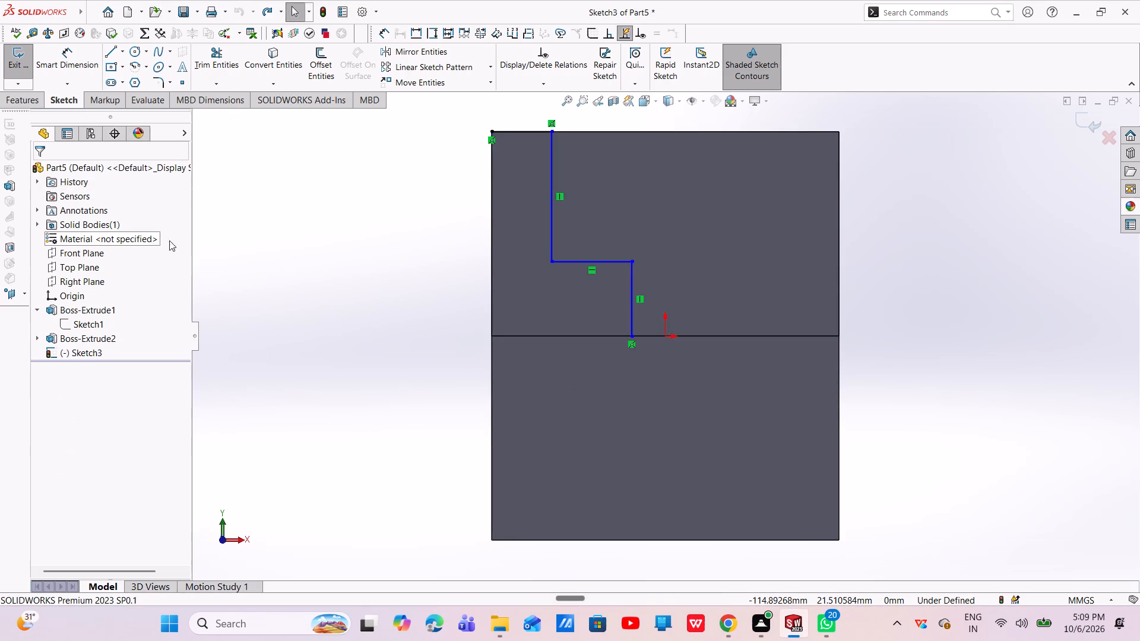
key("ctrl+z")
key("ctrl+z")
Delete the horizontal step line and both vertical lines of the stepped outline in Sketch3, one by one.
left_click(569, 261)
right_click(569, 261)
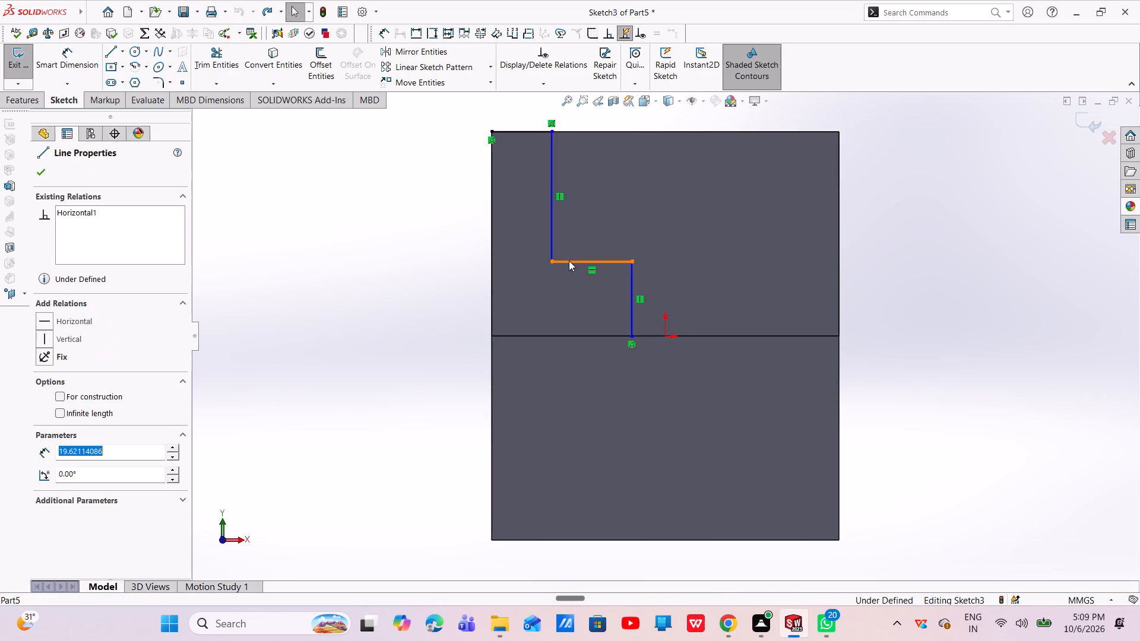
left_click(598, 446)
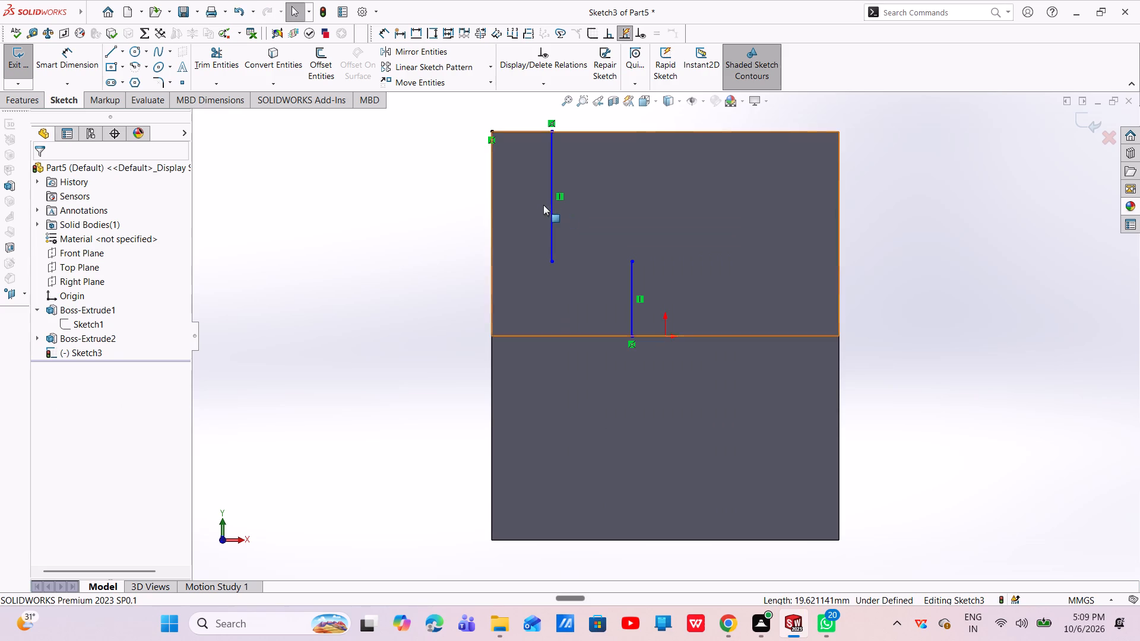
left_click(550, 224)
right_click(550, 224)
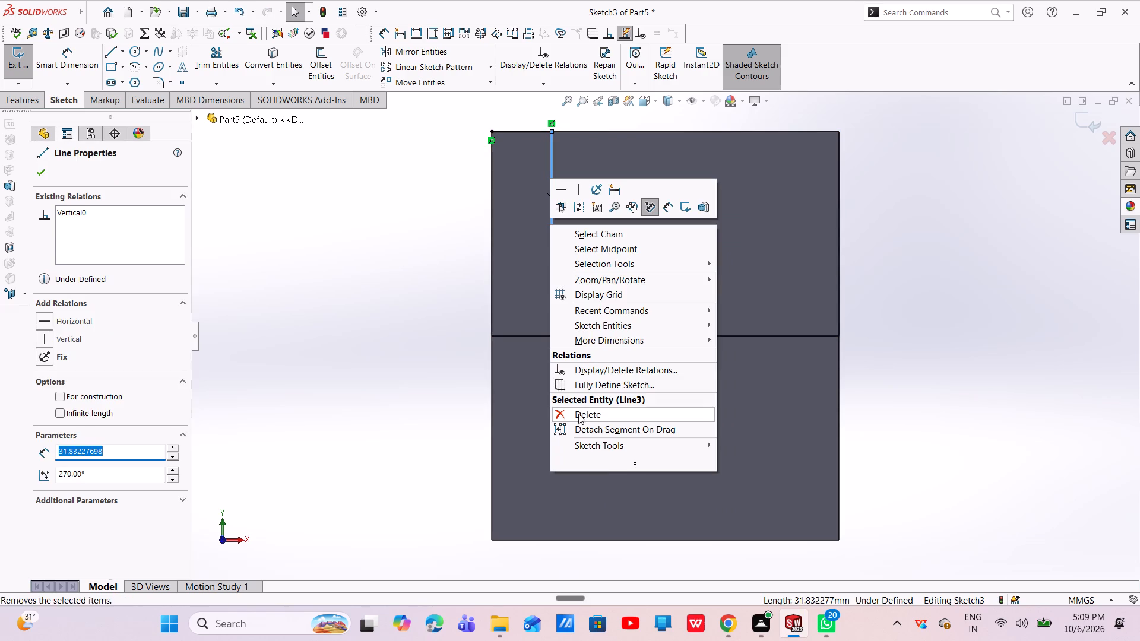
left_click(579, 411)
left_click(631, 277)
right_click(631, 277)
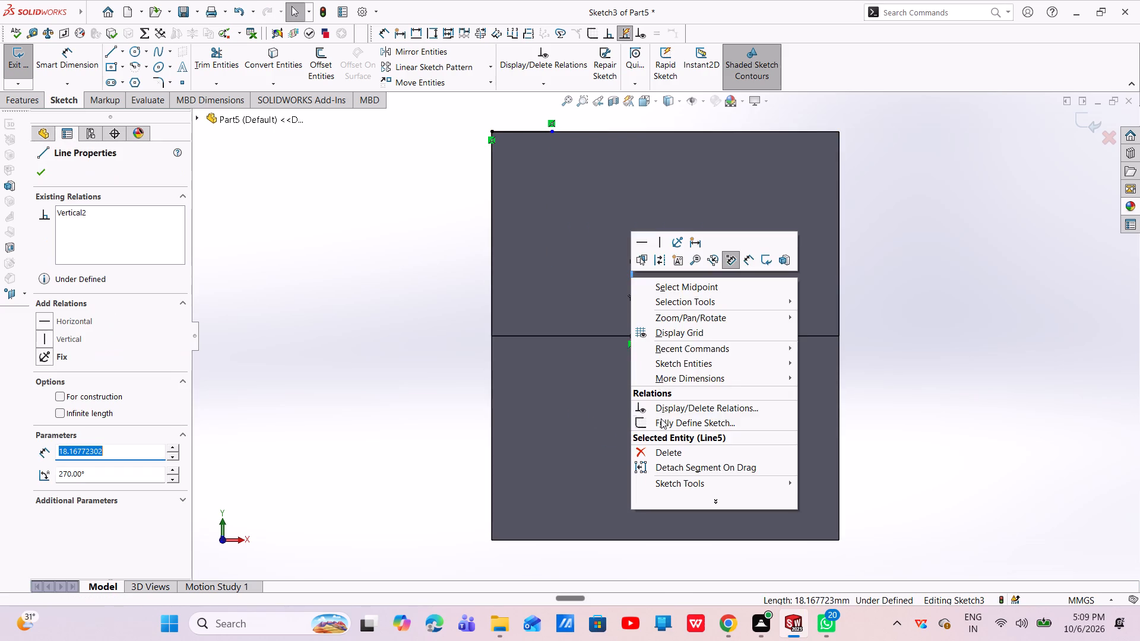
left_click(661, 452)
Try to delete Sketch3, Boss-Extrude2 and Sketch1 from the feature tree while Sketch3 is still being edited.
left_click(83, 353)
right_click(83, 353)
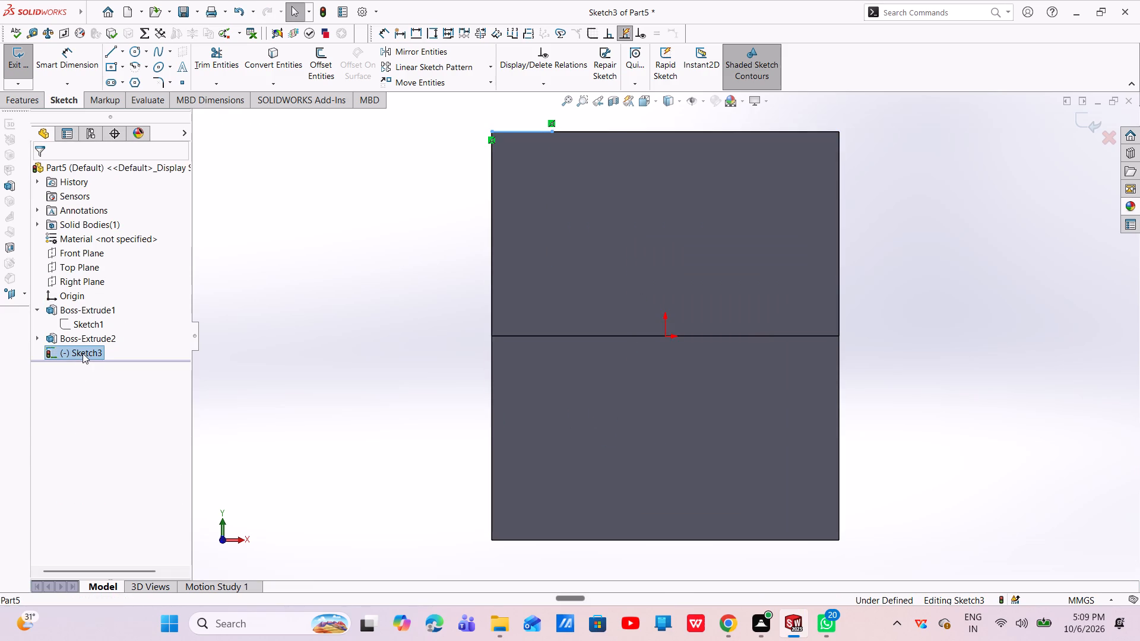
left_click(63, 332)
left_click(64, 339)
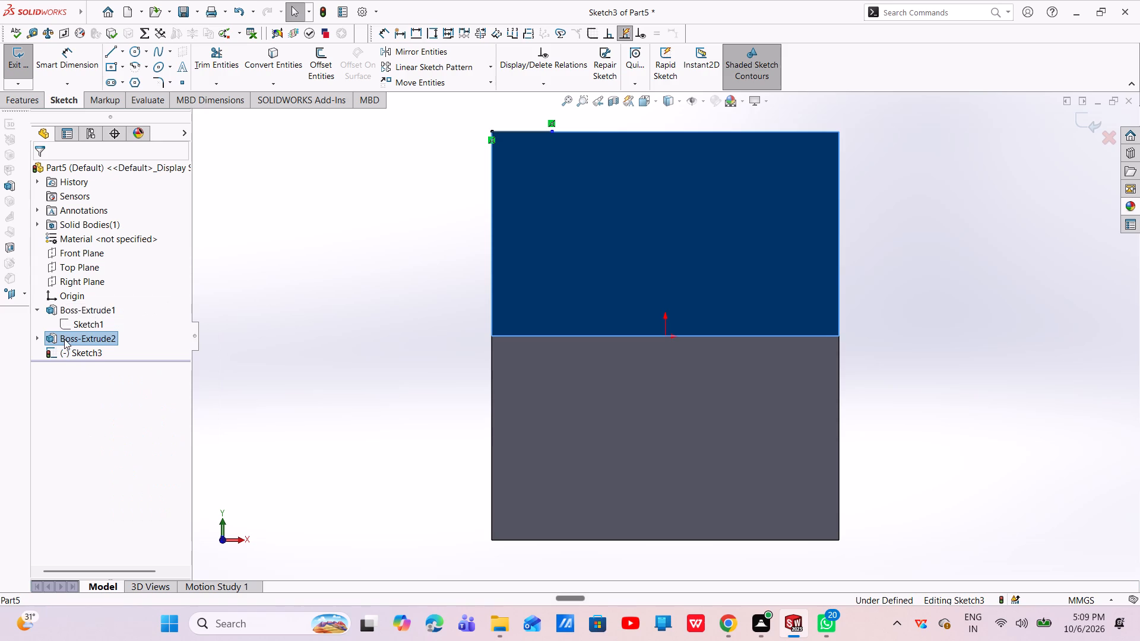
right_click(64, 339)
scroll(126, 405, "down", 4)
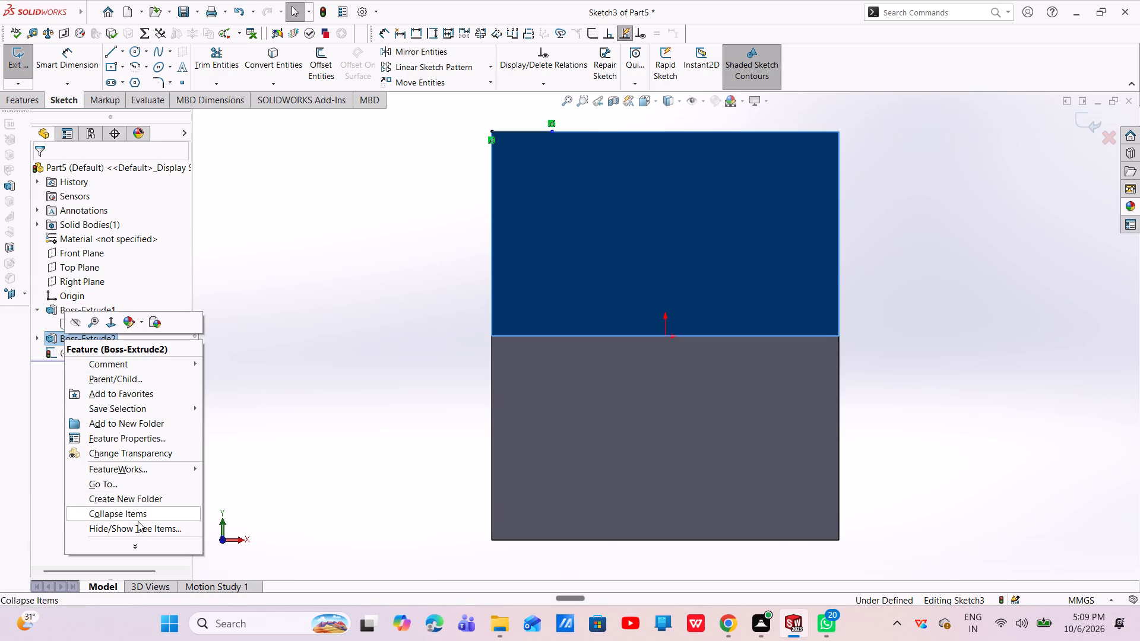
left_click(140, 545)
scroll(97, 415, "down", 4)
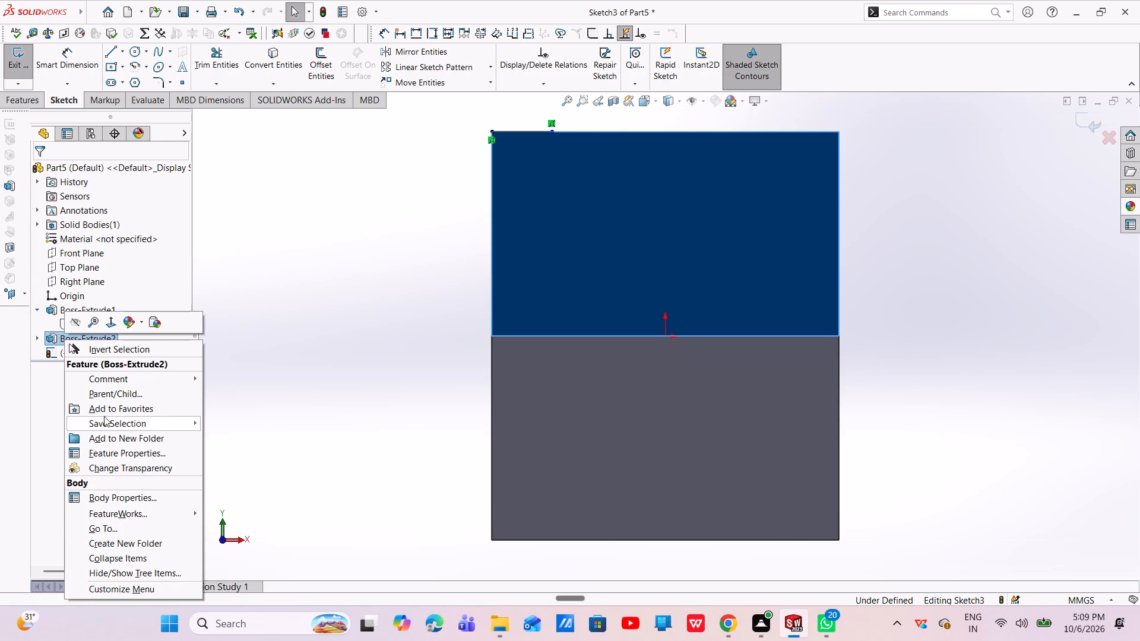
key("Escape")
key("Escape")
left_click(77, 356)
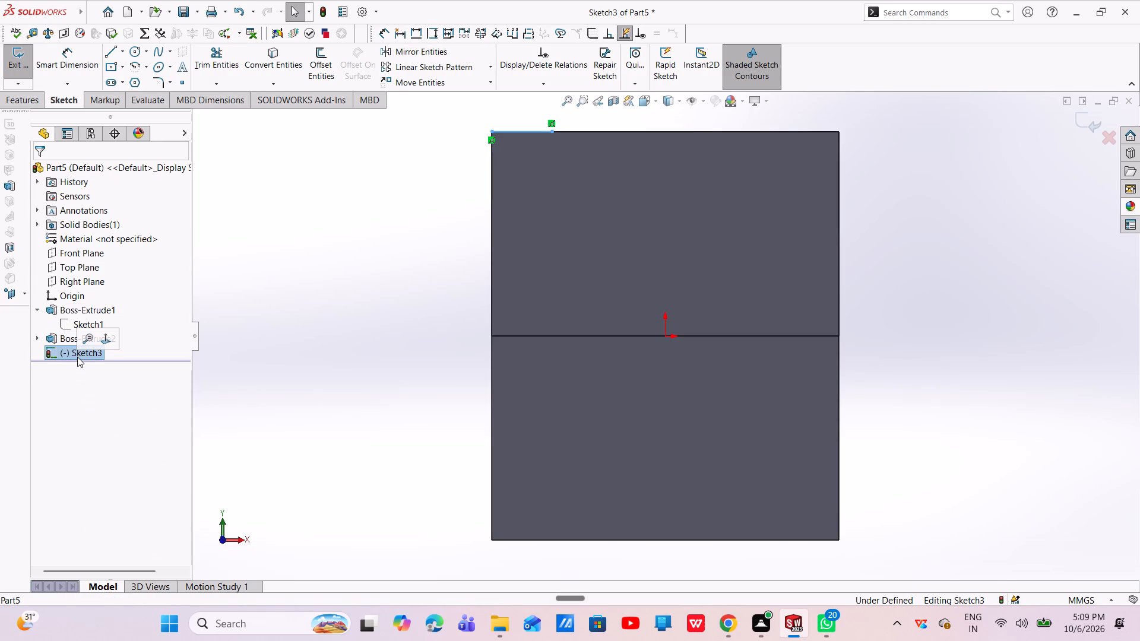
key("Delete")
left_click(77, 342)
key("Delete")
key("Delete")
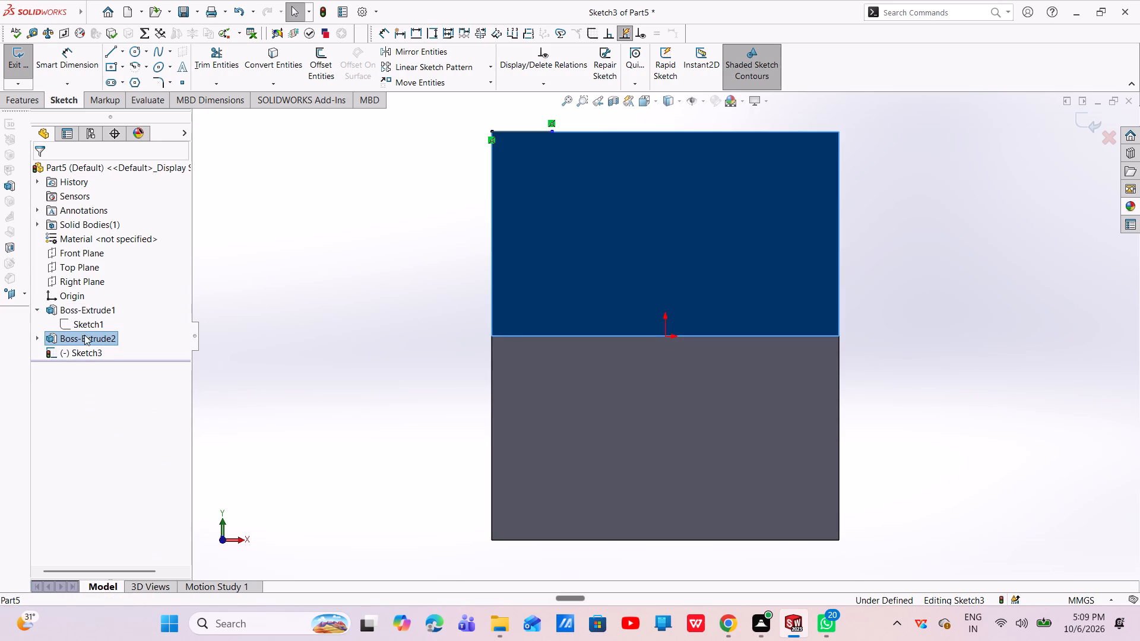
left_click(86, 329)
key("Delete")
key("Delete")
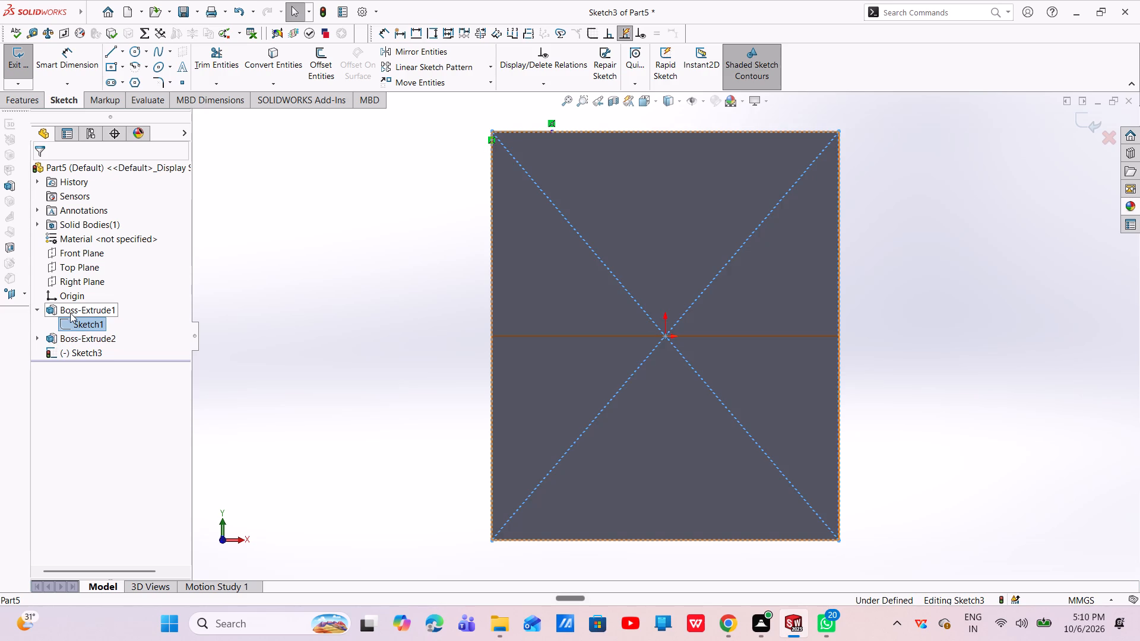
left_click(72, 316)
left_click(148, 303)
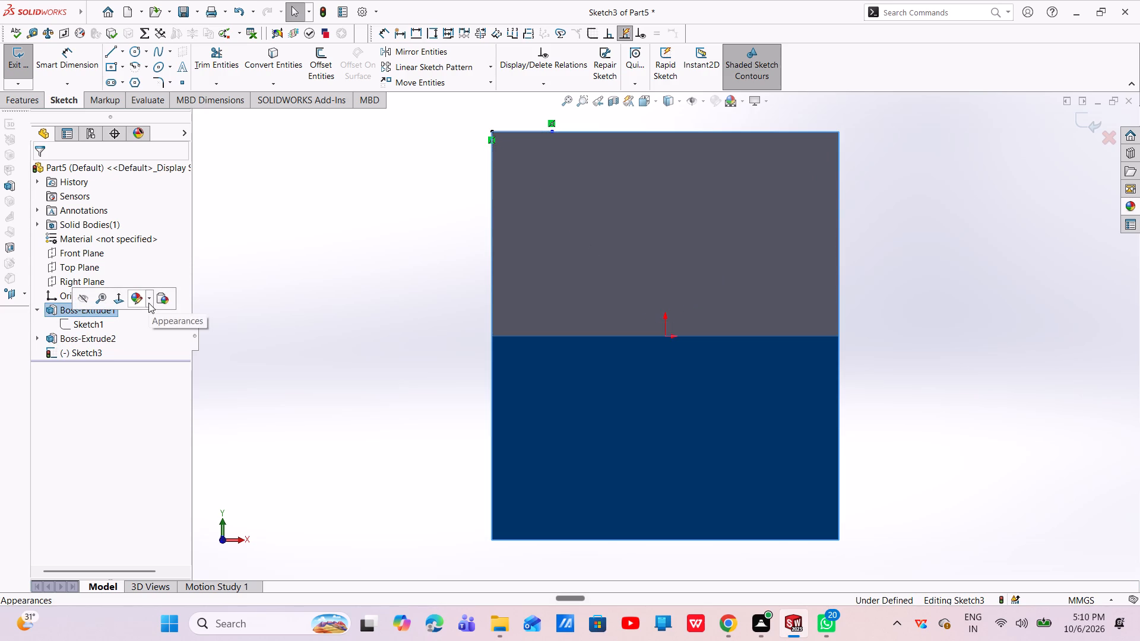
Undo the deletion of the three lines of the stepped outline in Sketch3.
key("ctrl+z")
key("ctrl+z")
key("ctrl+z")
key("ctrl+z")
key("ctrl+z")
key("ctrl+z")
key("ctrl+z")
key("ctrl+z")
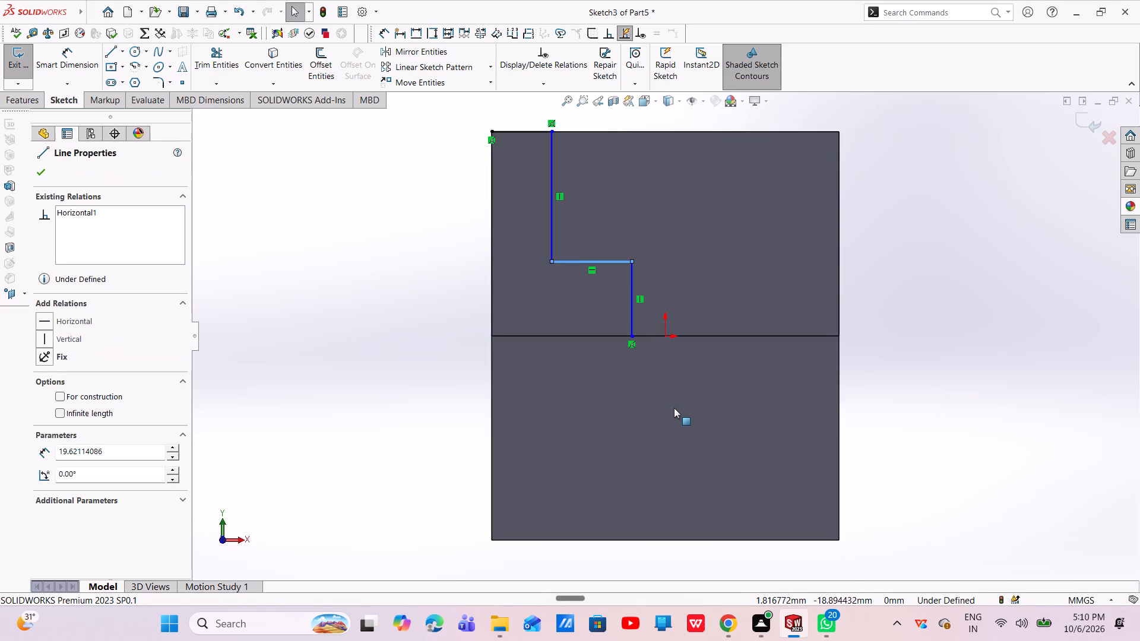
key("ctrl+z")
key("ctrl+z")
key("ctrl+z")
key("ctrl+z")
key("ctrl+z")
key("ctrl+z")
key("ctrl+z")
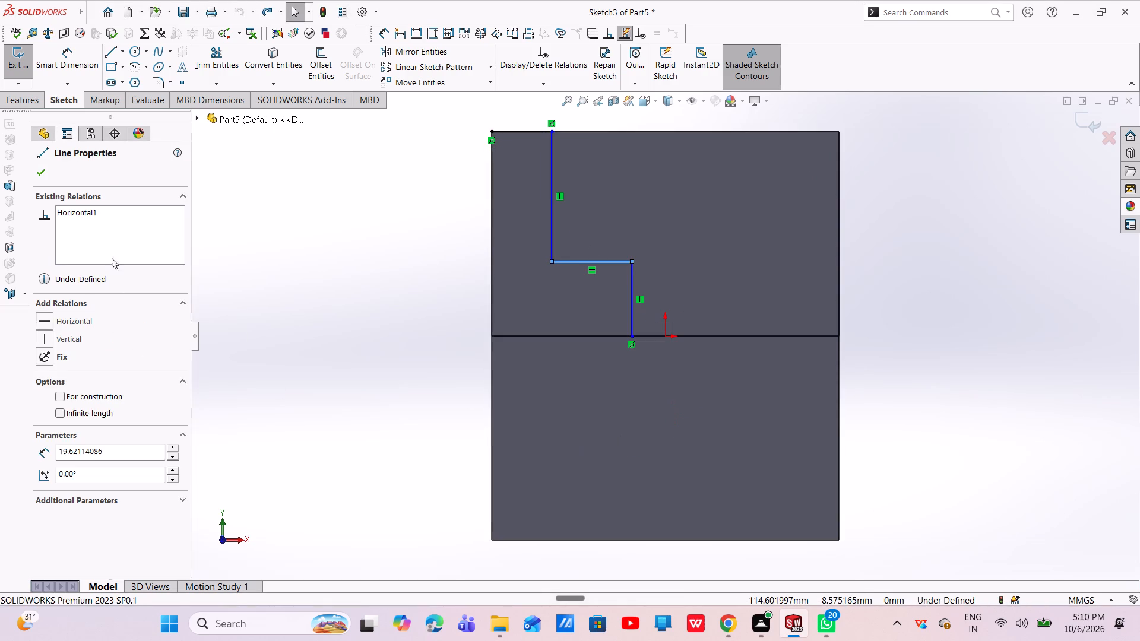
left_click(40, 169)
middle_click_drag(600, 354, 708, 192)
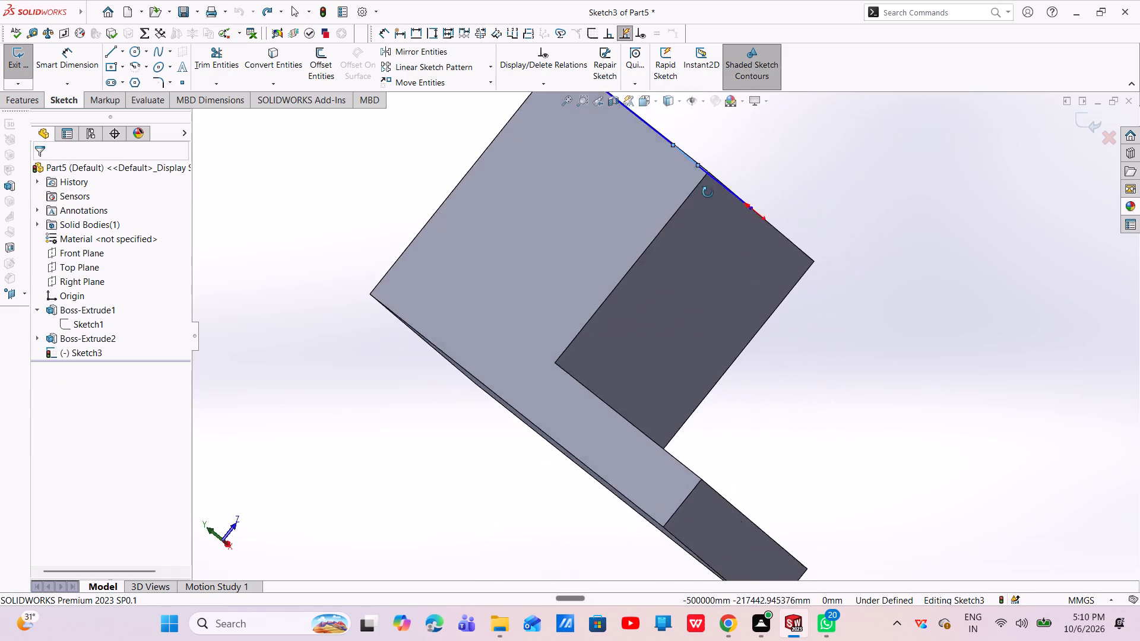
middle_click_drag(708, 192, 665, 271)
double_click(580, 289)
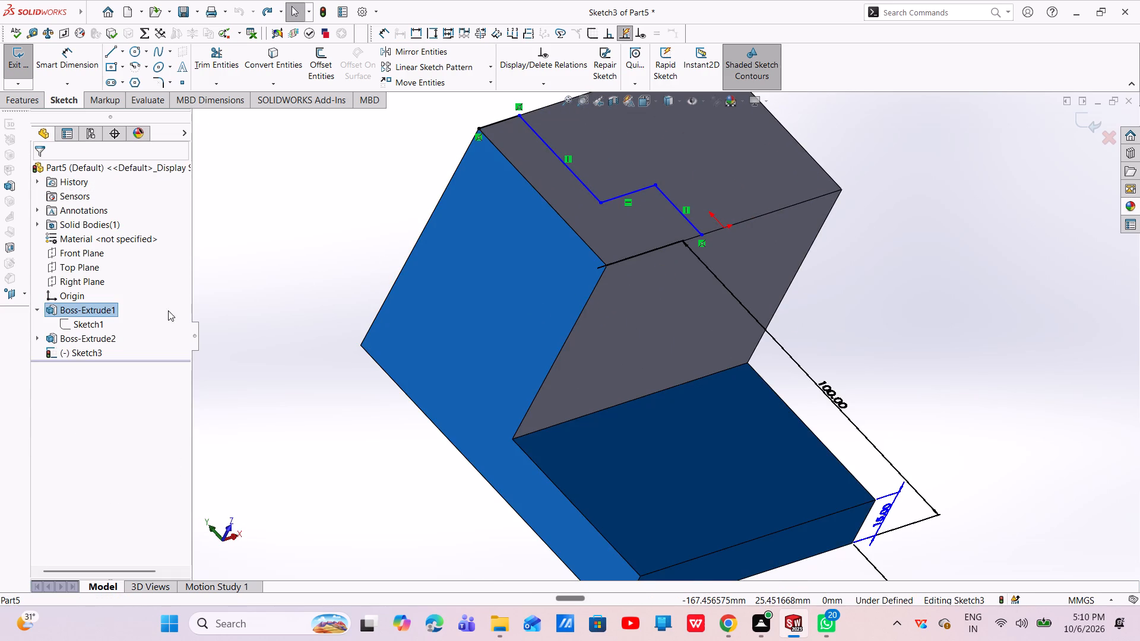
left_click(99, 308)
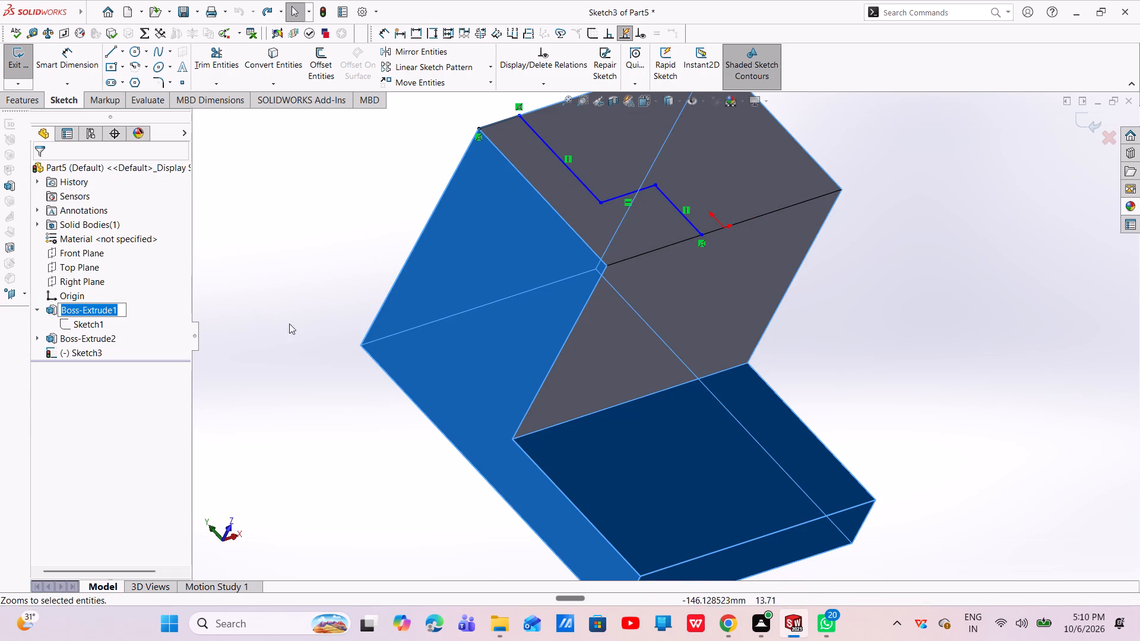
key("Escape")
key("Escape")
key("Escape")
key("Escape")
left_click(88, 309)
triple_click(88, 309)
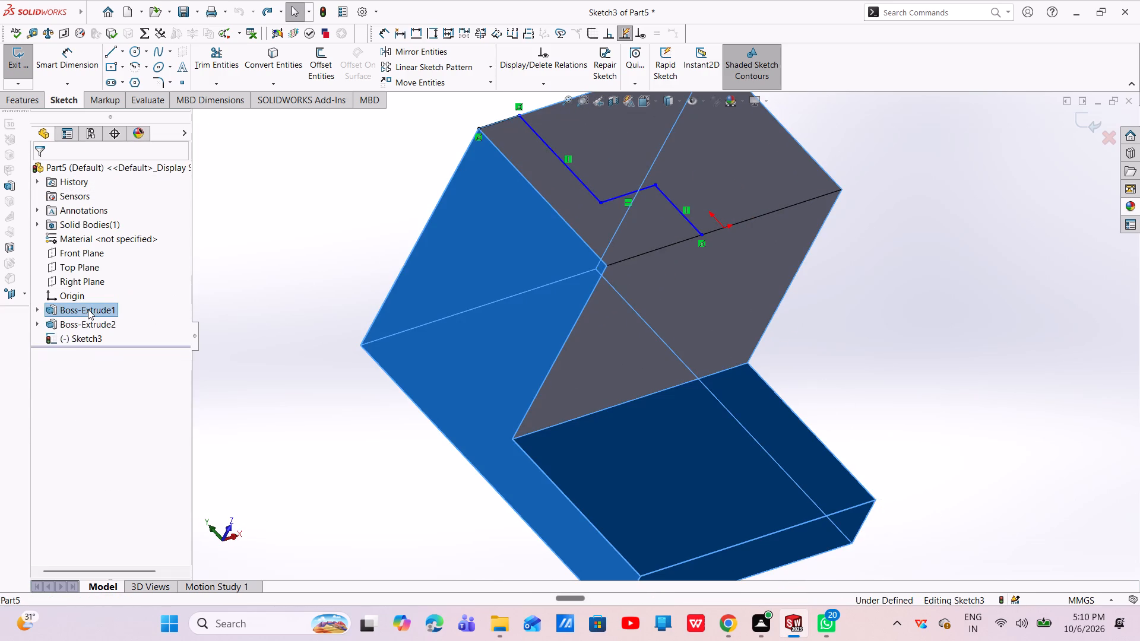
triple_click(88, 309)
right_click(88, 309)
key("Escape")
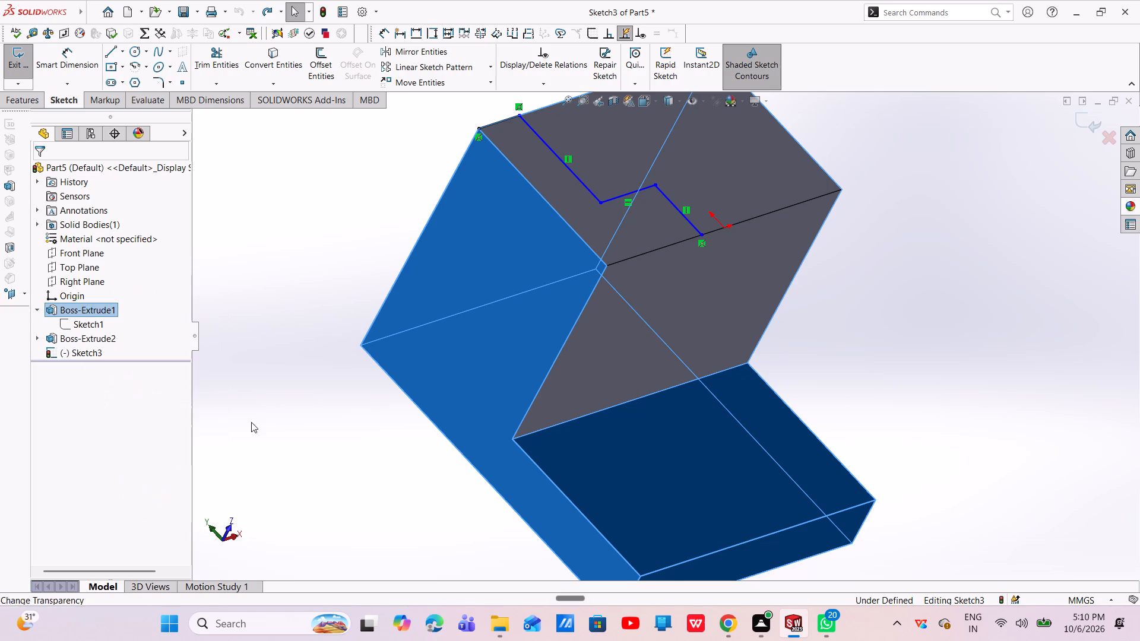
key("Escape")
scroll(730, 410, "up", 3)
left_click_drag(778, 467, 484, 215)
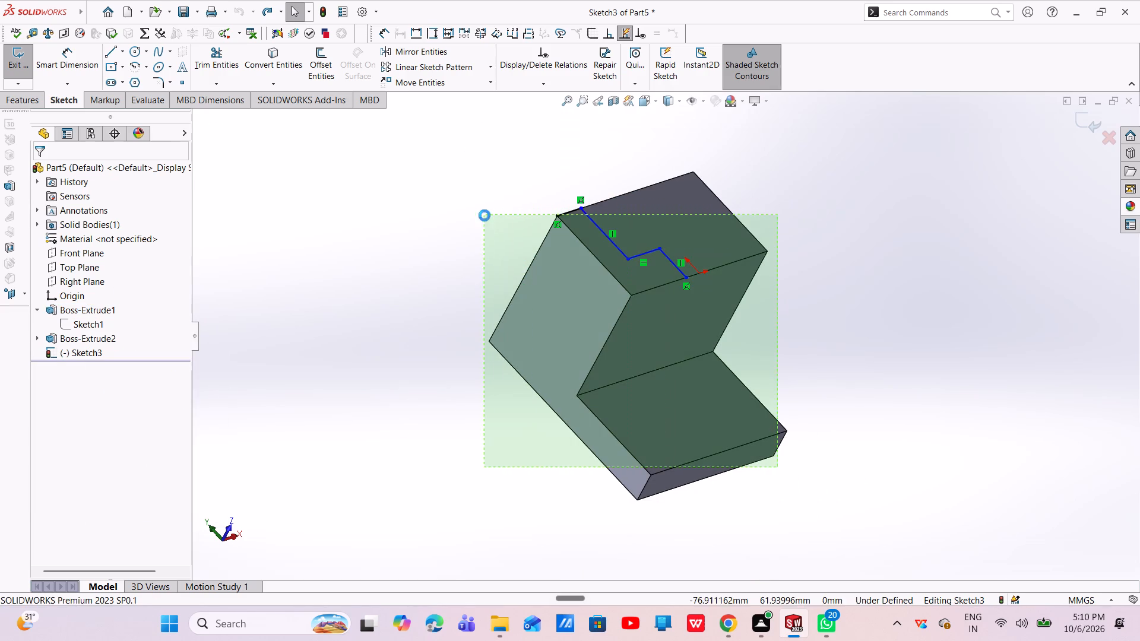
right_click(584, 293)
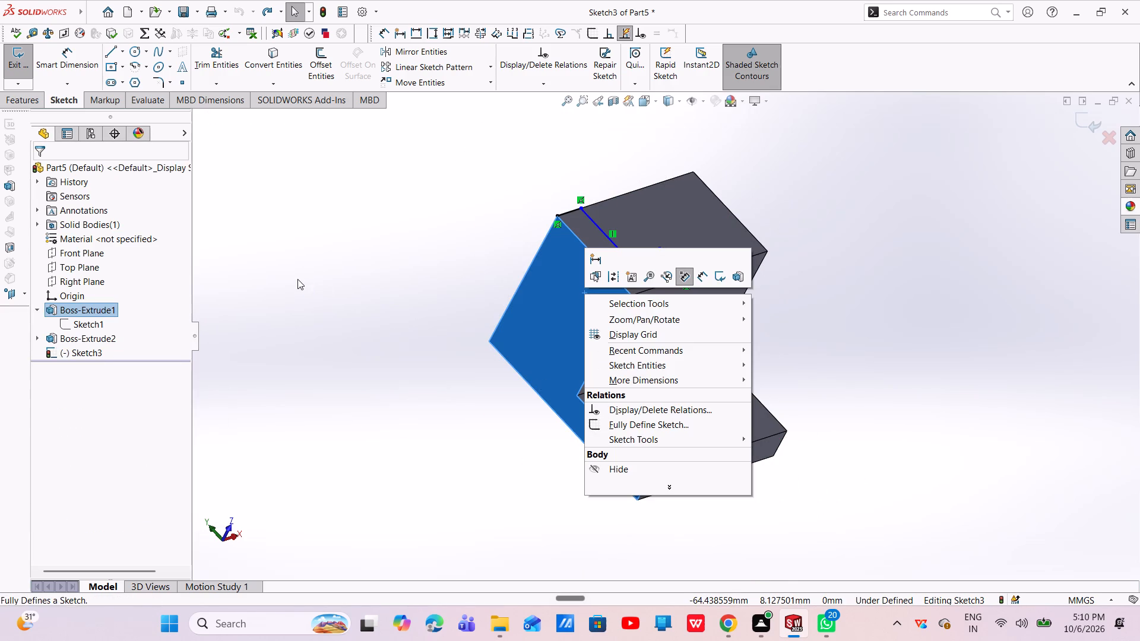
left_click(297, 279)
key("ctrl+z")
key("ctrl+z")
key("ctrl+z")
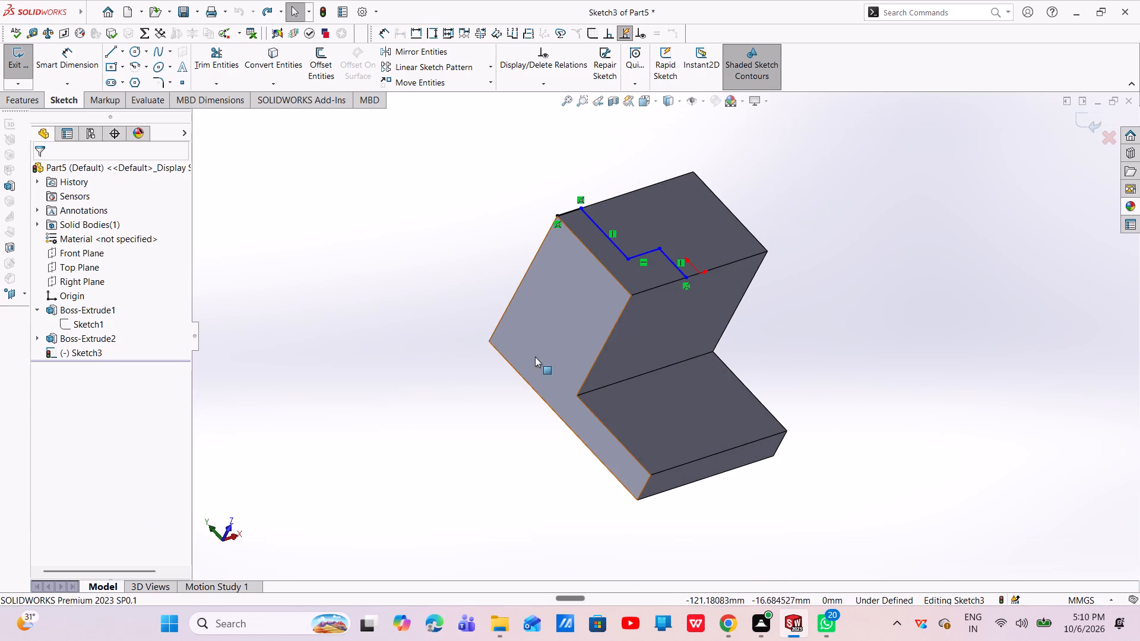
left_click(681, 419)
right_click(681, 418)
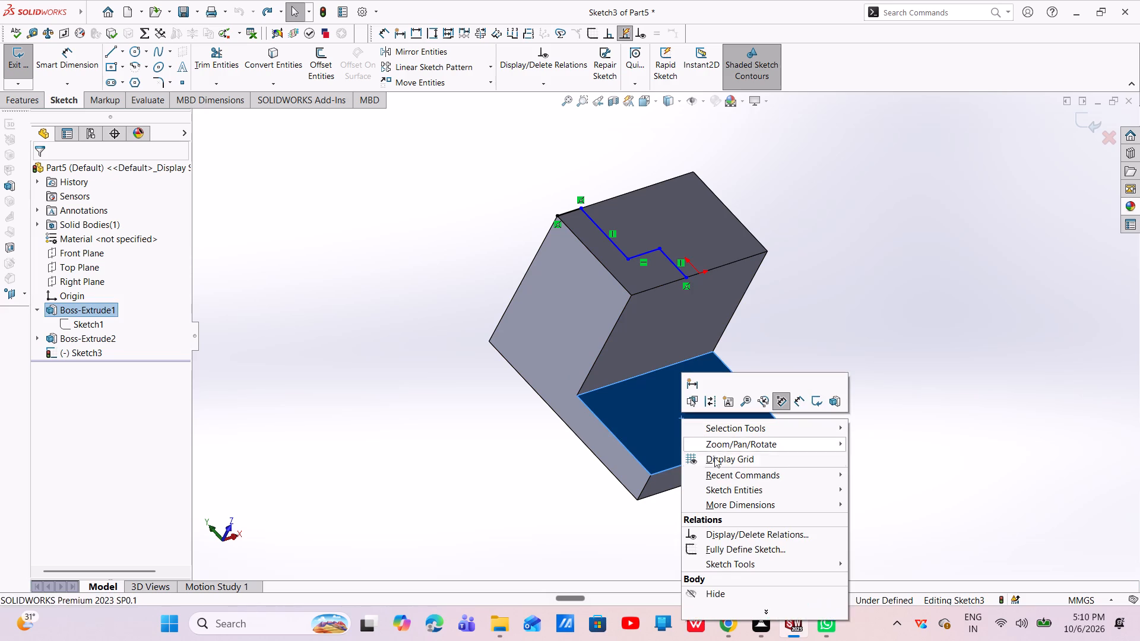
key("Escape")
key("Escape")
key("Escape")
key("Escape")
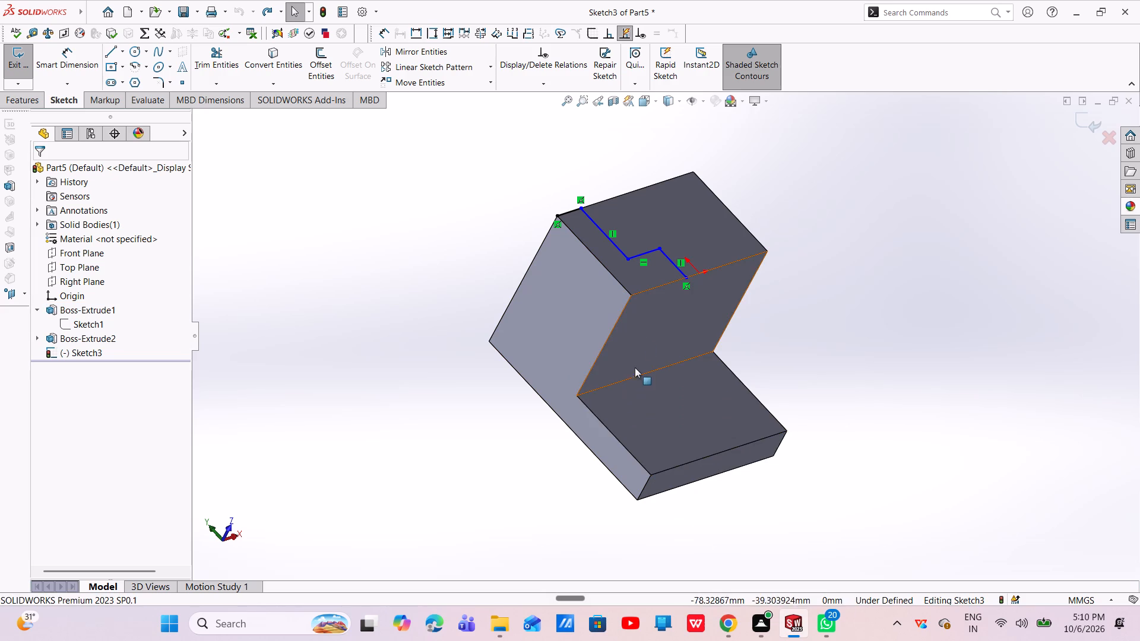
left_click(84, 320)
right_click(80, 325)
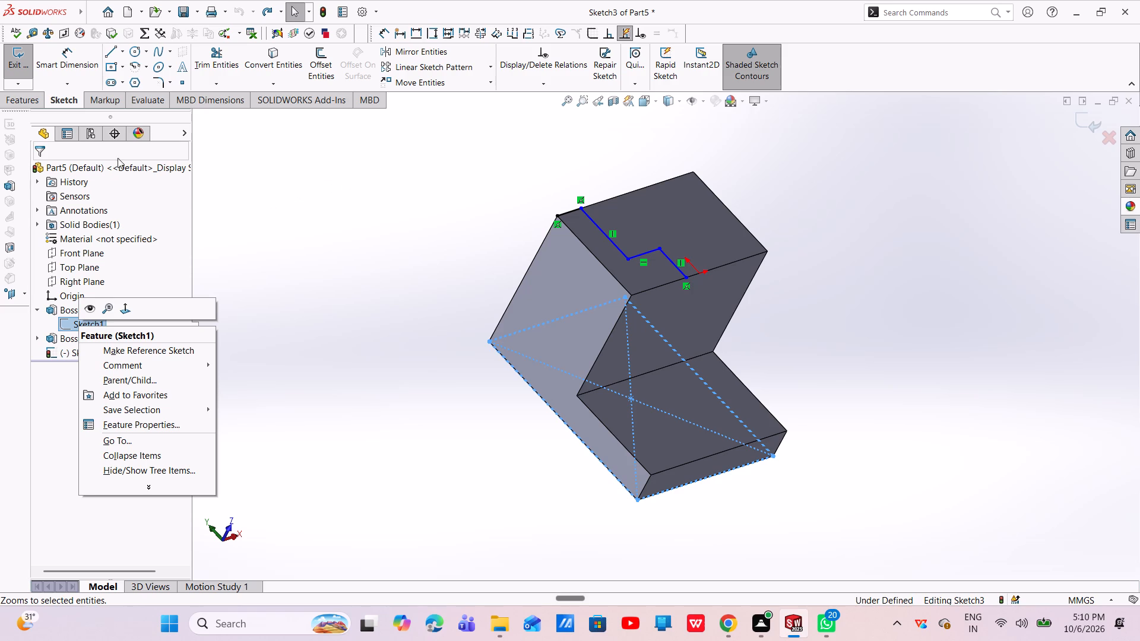
Exit Sketch3, keeping its stepped outline.
left_click(11, 66)
left_click_drag(641, 414, 608, 239)
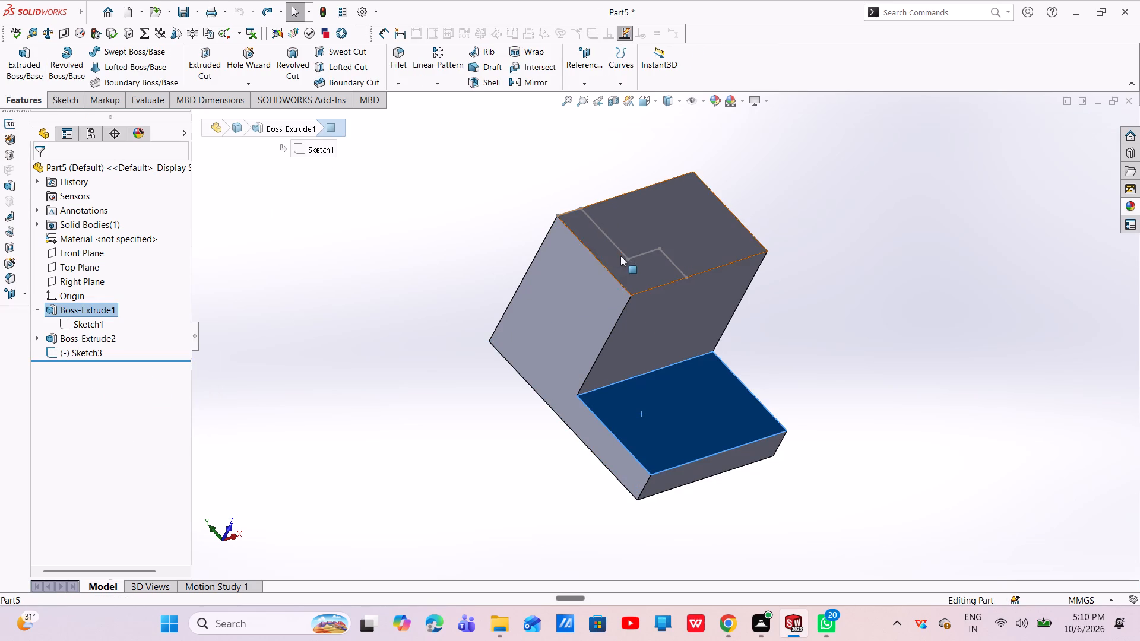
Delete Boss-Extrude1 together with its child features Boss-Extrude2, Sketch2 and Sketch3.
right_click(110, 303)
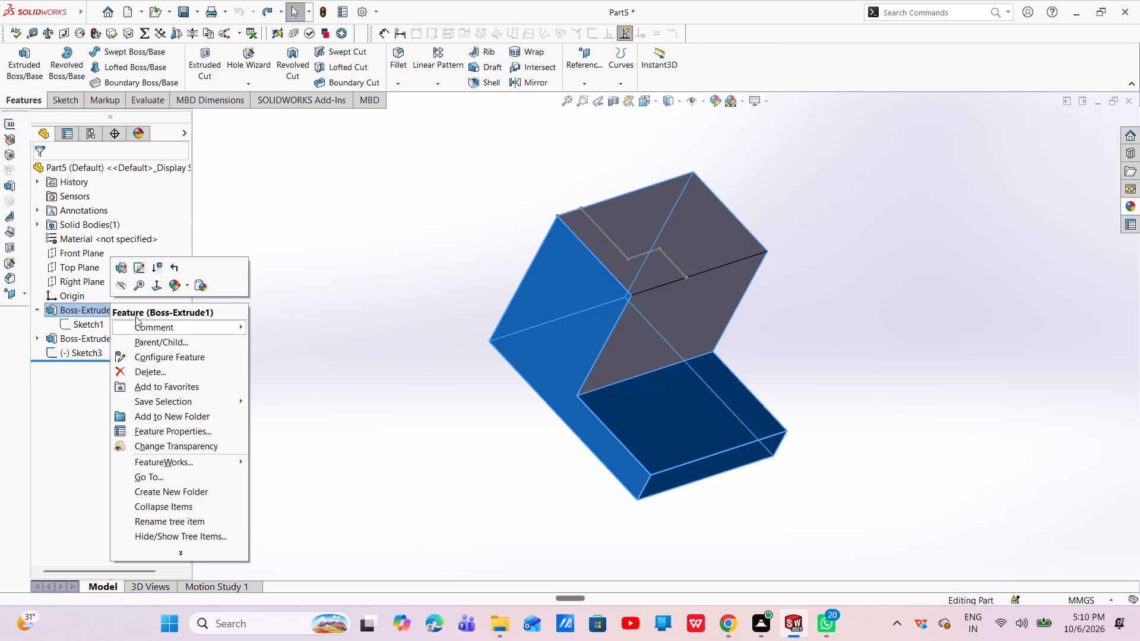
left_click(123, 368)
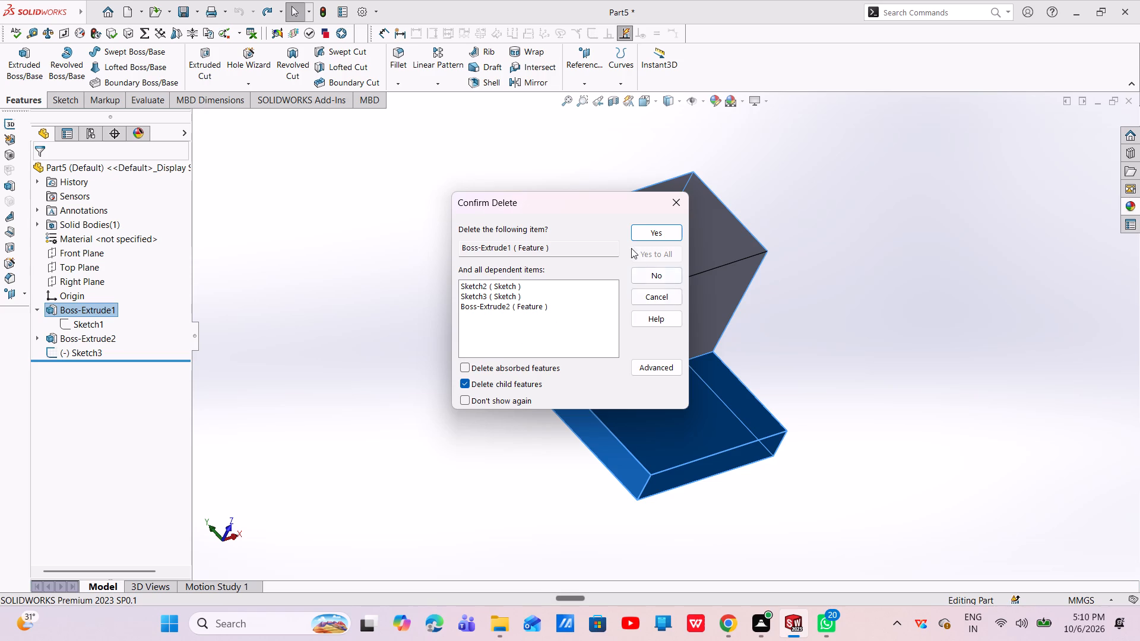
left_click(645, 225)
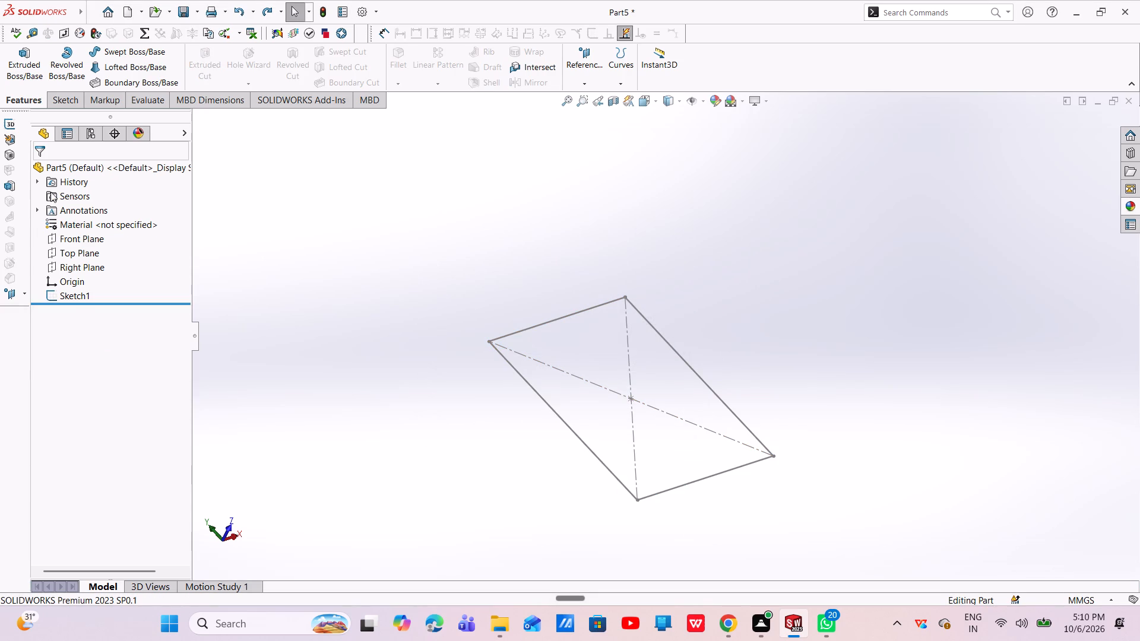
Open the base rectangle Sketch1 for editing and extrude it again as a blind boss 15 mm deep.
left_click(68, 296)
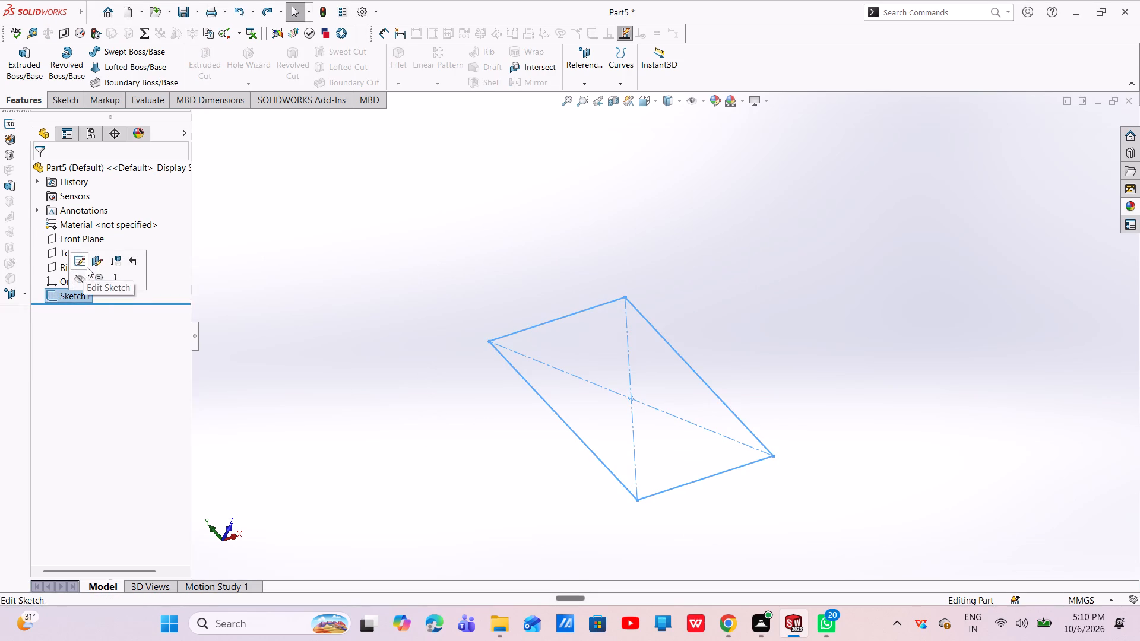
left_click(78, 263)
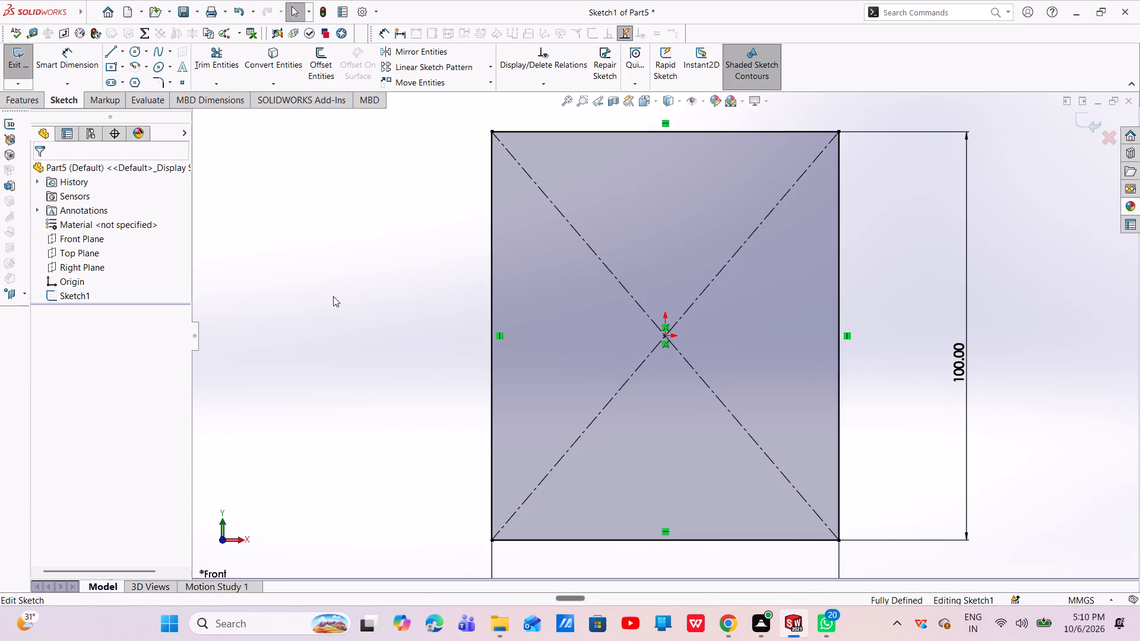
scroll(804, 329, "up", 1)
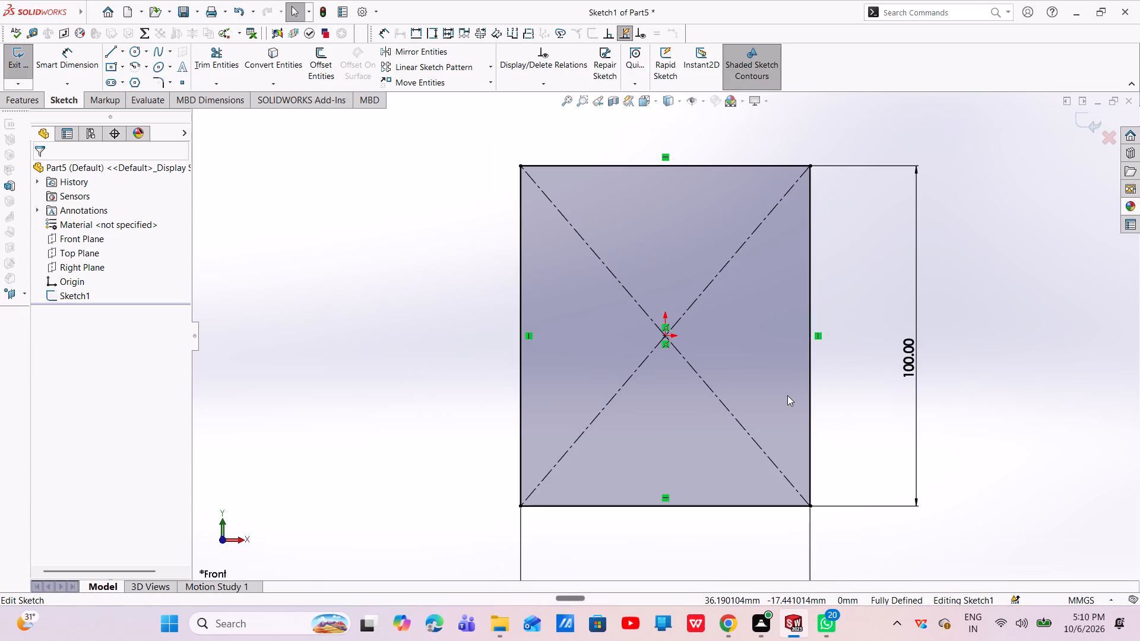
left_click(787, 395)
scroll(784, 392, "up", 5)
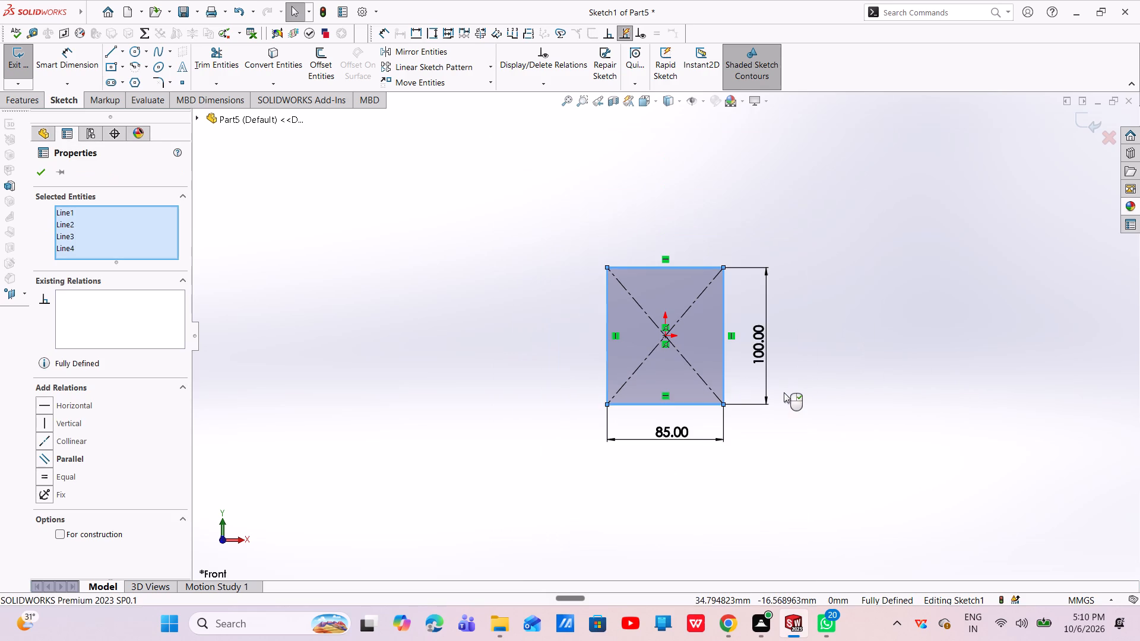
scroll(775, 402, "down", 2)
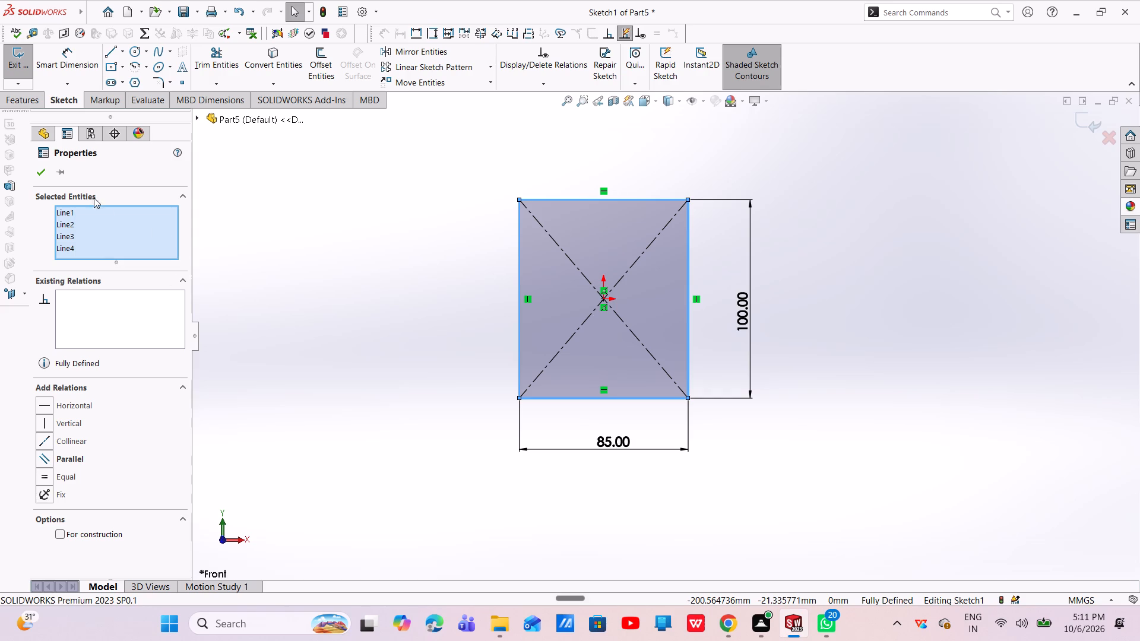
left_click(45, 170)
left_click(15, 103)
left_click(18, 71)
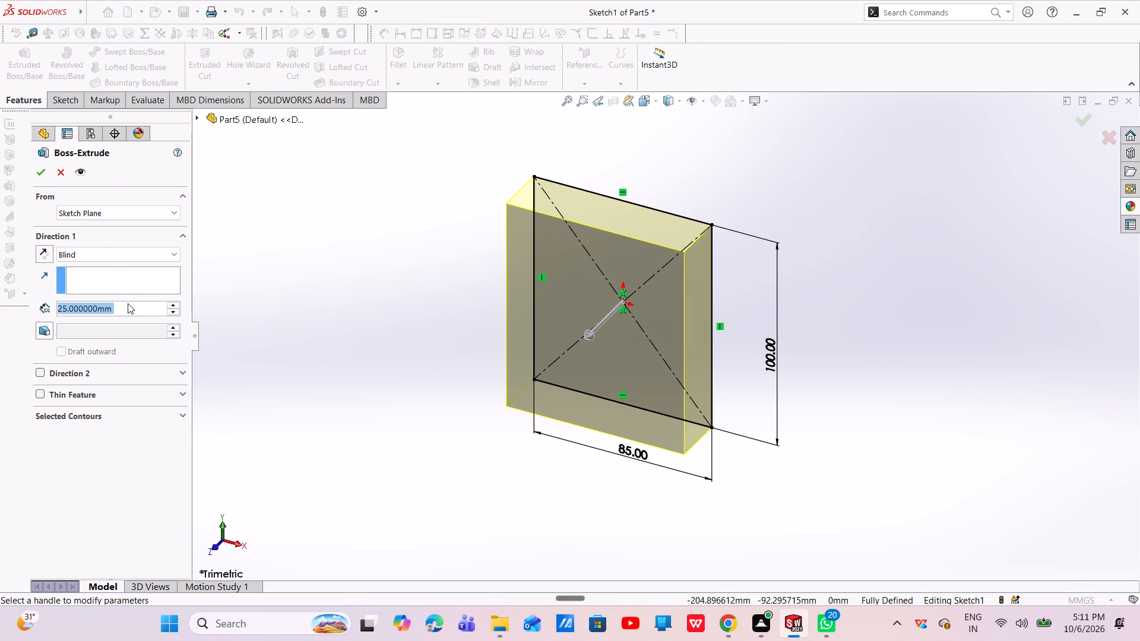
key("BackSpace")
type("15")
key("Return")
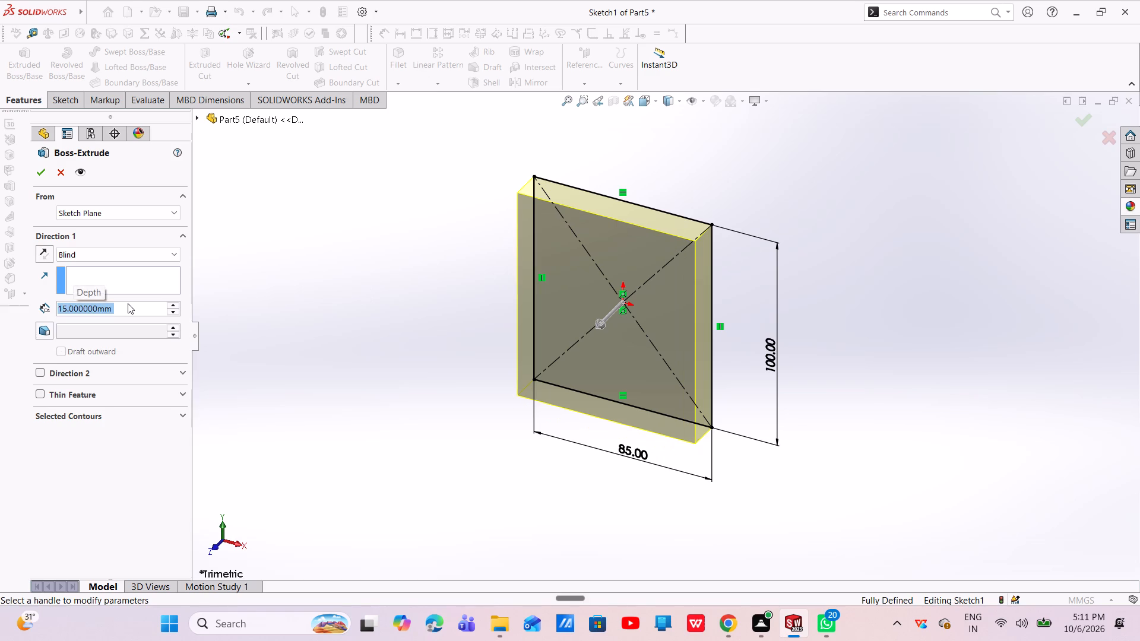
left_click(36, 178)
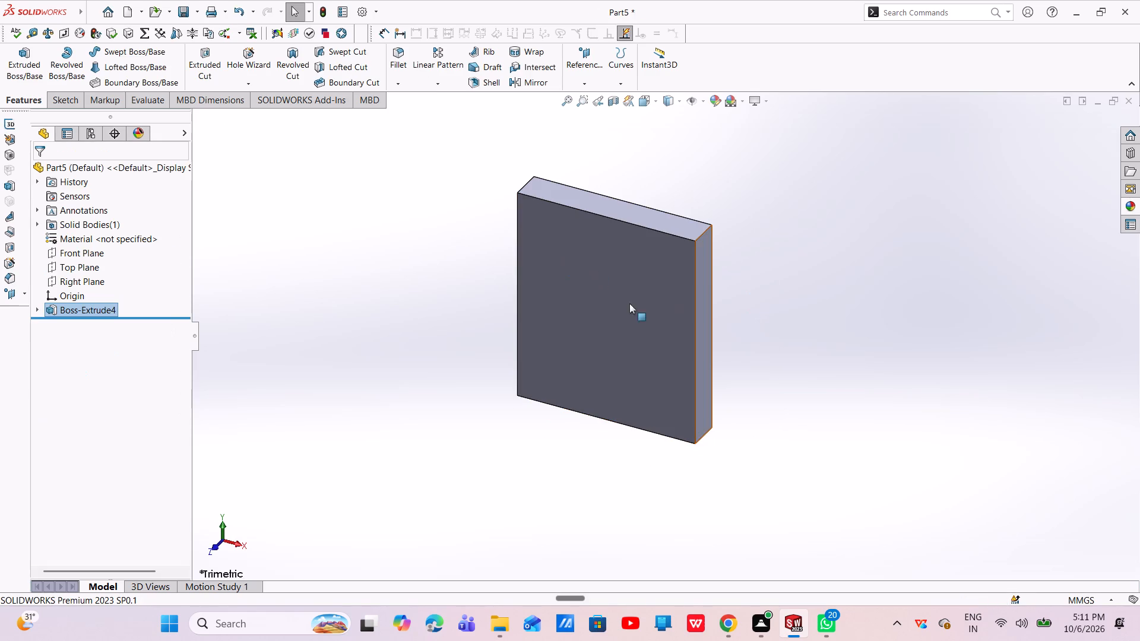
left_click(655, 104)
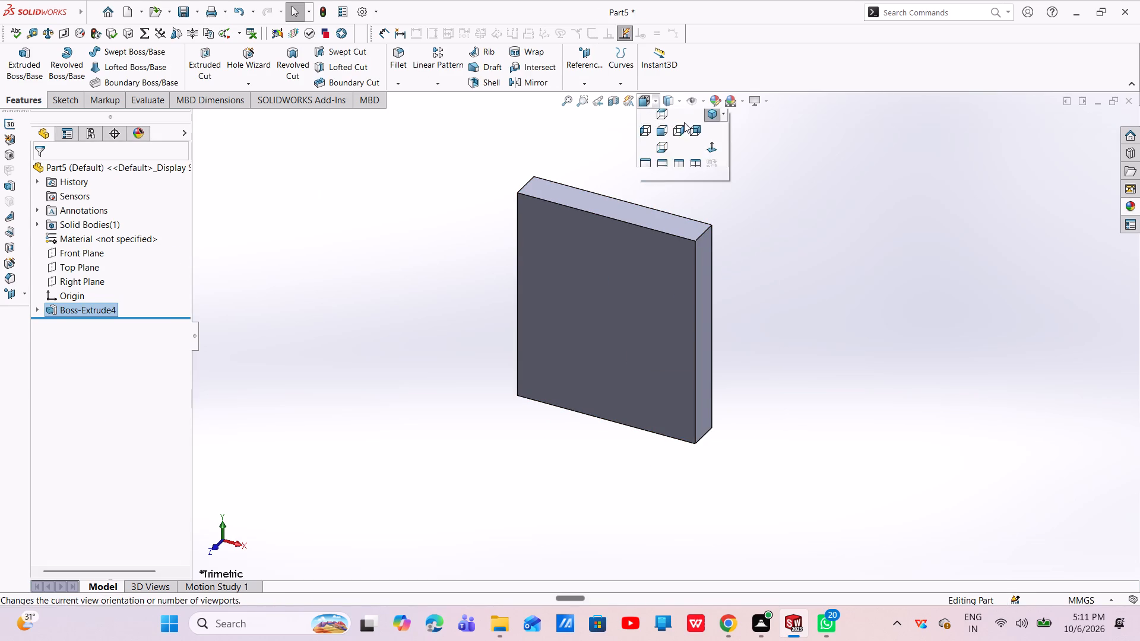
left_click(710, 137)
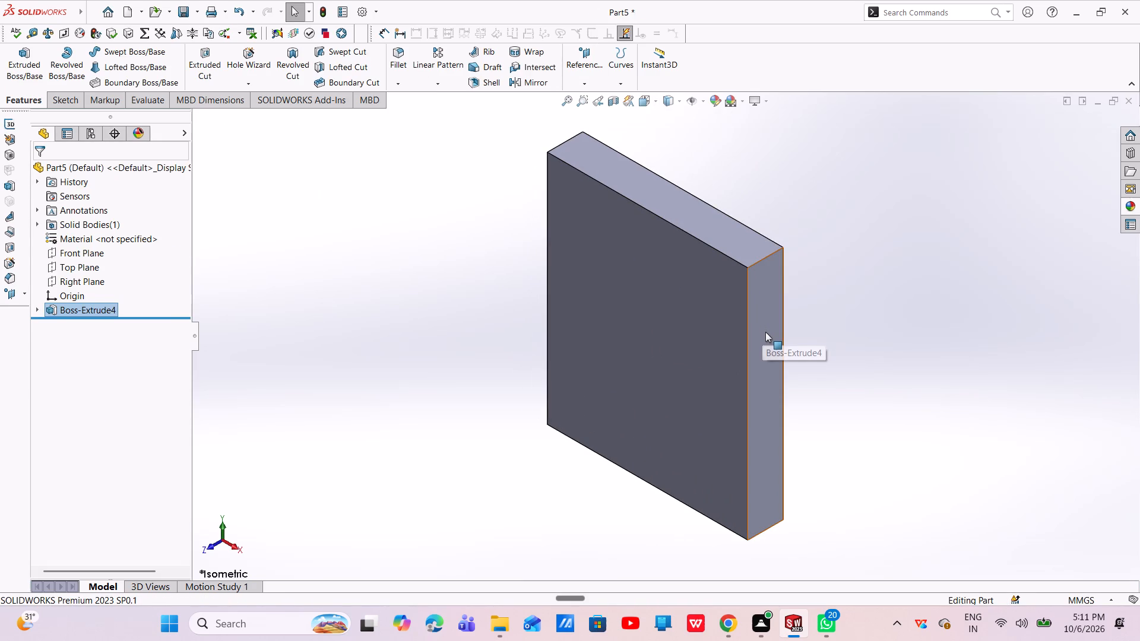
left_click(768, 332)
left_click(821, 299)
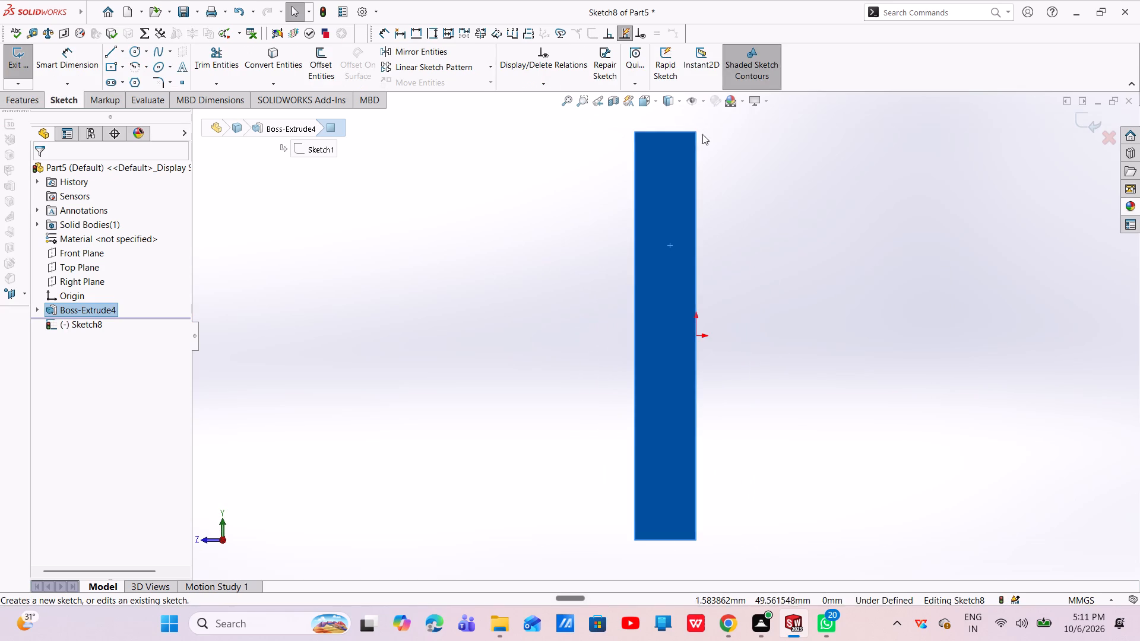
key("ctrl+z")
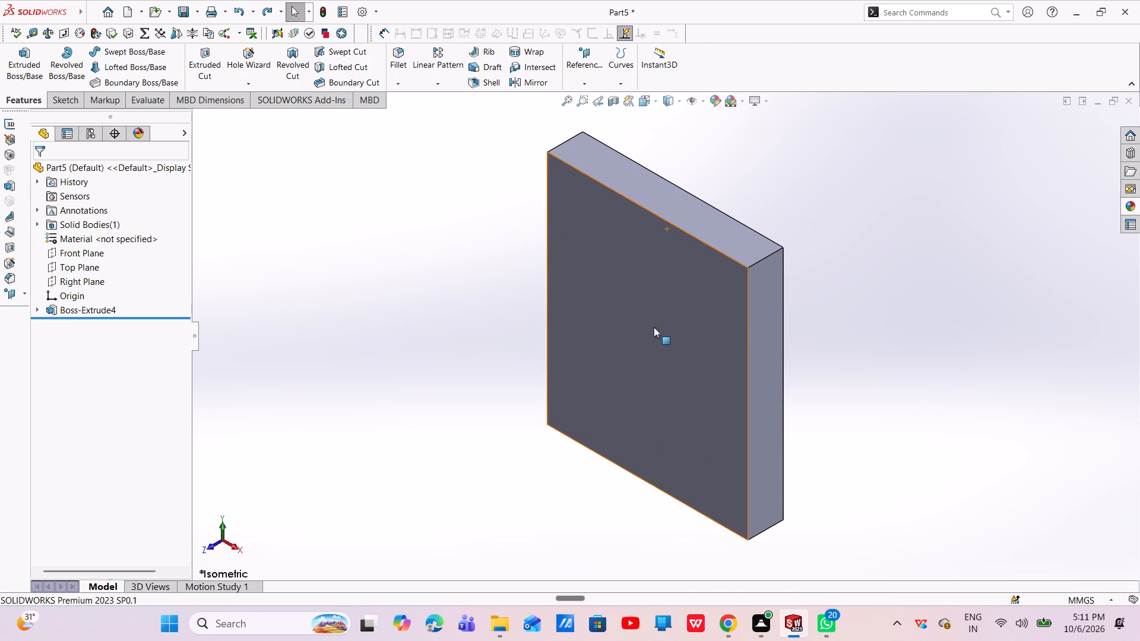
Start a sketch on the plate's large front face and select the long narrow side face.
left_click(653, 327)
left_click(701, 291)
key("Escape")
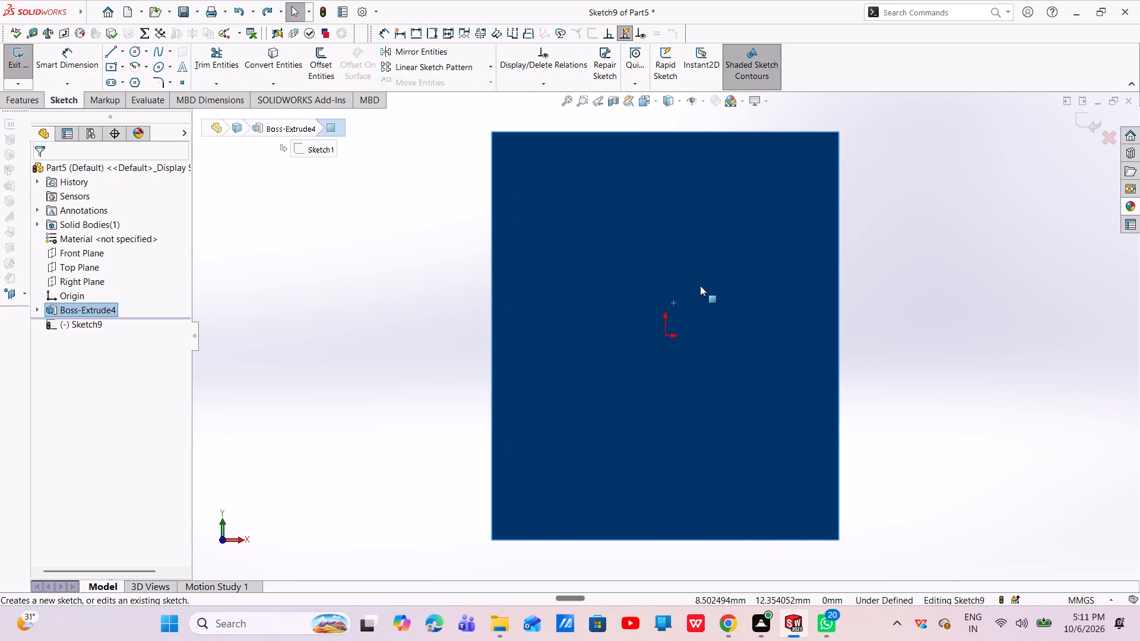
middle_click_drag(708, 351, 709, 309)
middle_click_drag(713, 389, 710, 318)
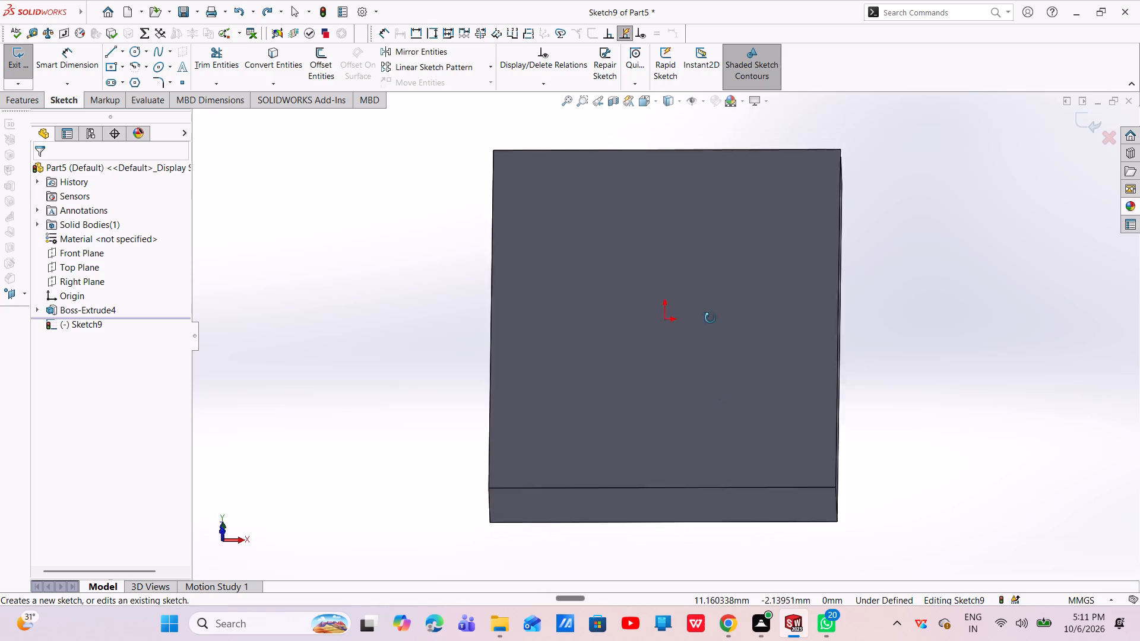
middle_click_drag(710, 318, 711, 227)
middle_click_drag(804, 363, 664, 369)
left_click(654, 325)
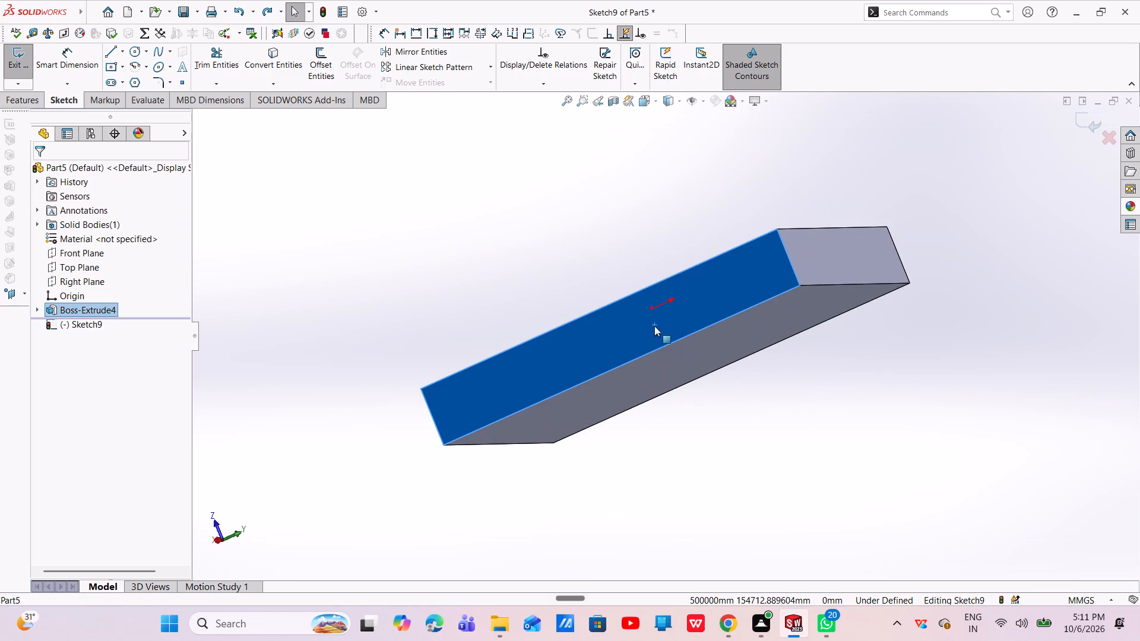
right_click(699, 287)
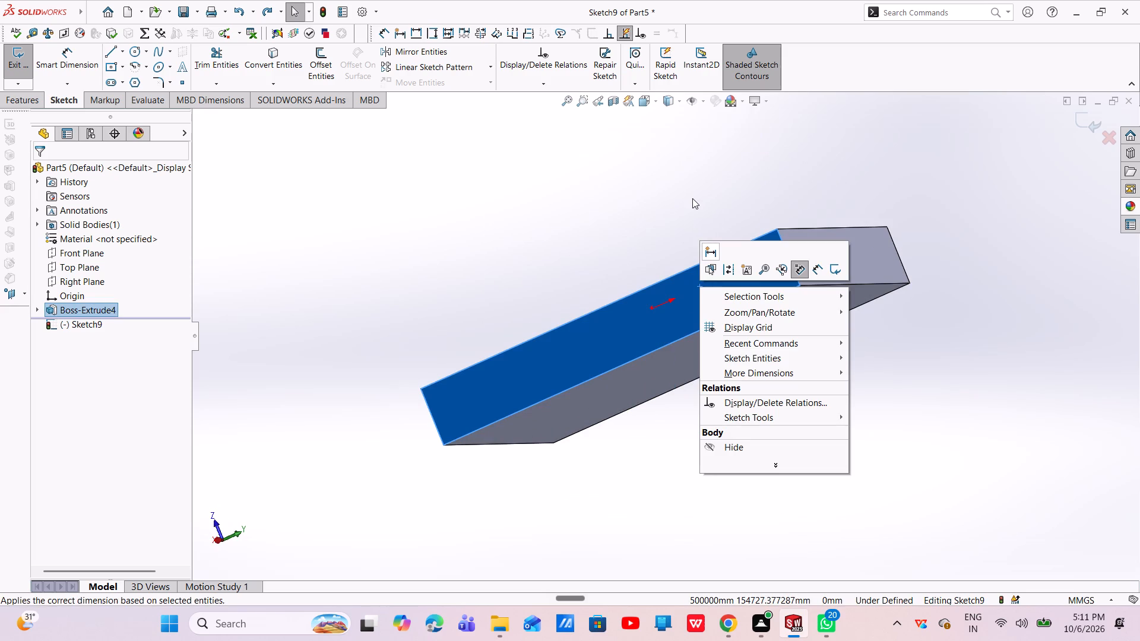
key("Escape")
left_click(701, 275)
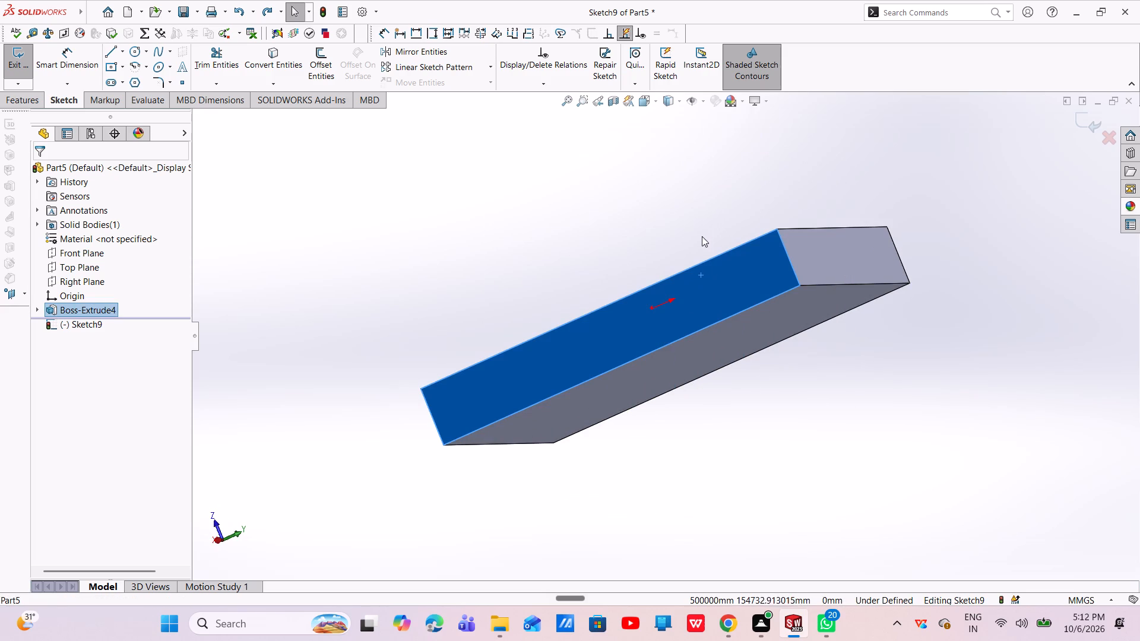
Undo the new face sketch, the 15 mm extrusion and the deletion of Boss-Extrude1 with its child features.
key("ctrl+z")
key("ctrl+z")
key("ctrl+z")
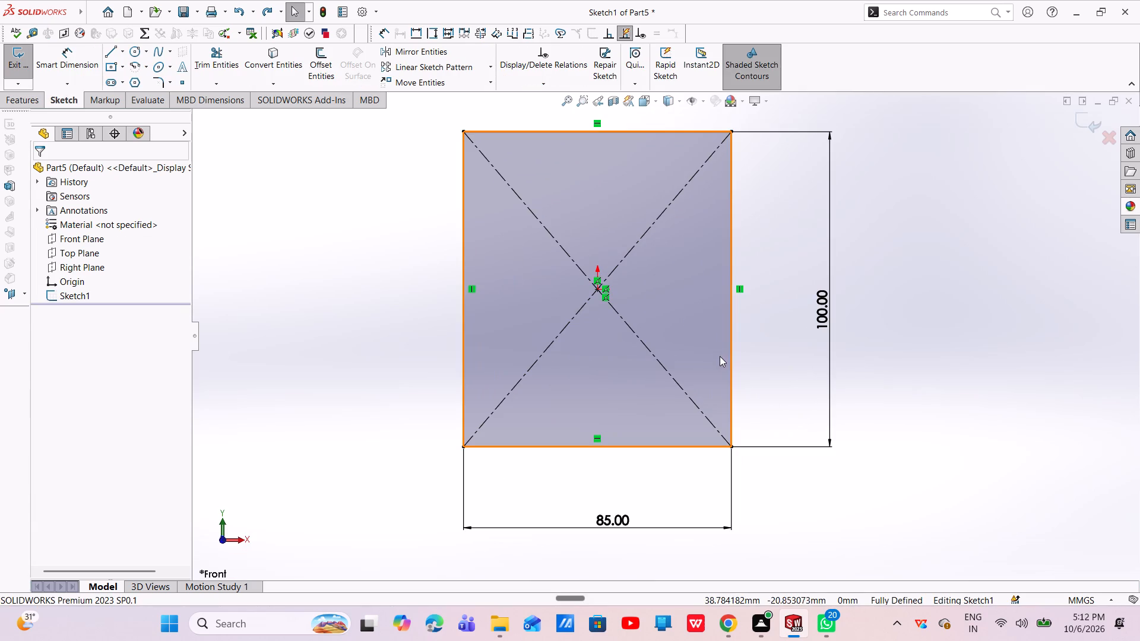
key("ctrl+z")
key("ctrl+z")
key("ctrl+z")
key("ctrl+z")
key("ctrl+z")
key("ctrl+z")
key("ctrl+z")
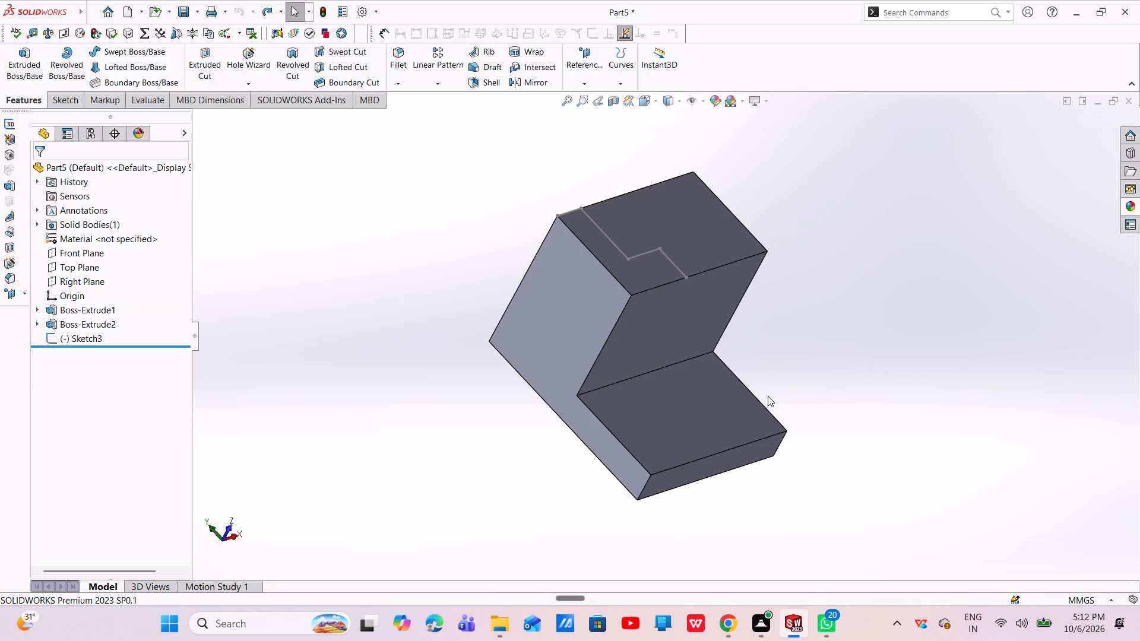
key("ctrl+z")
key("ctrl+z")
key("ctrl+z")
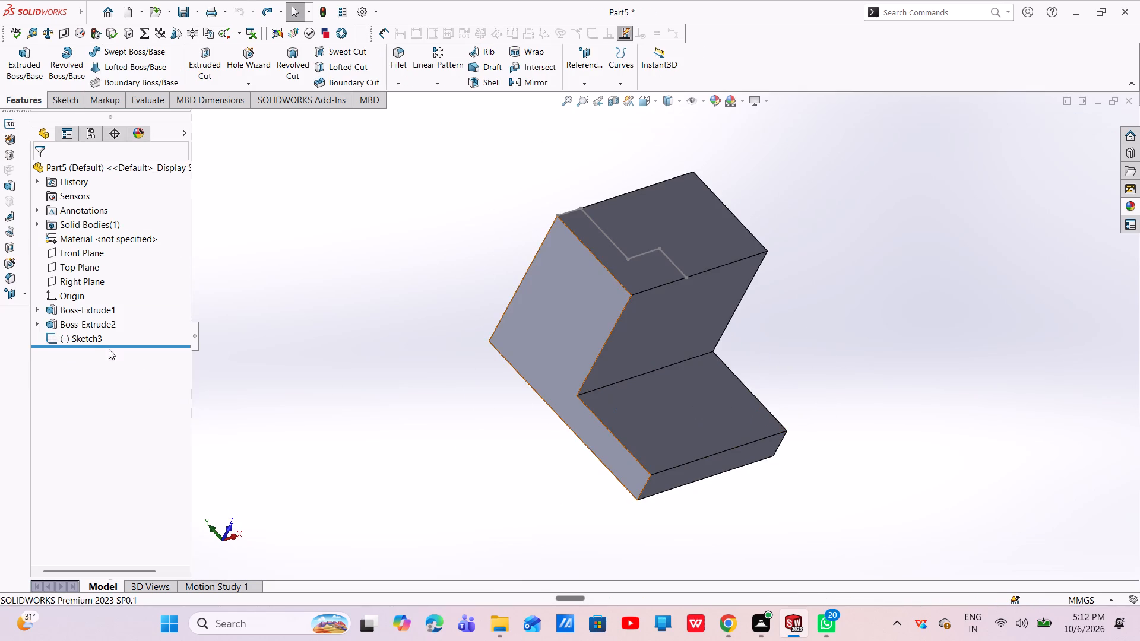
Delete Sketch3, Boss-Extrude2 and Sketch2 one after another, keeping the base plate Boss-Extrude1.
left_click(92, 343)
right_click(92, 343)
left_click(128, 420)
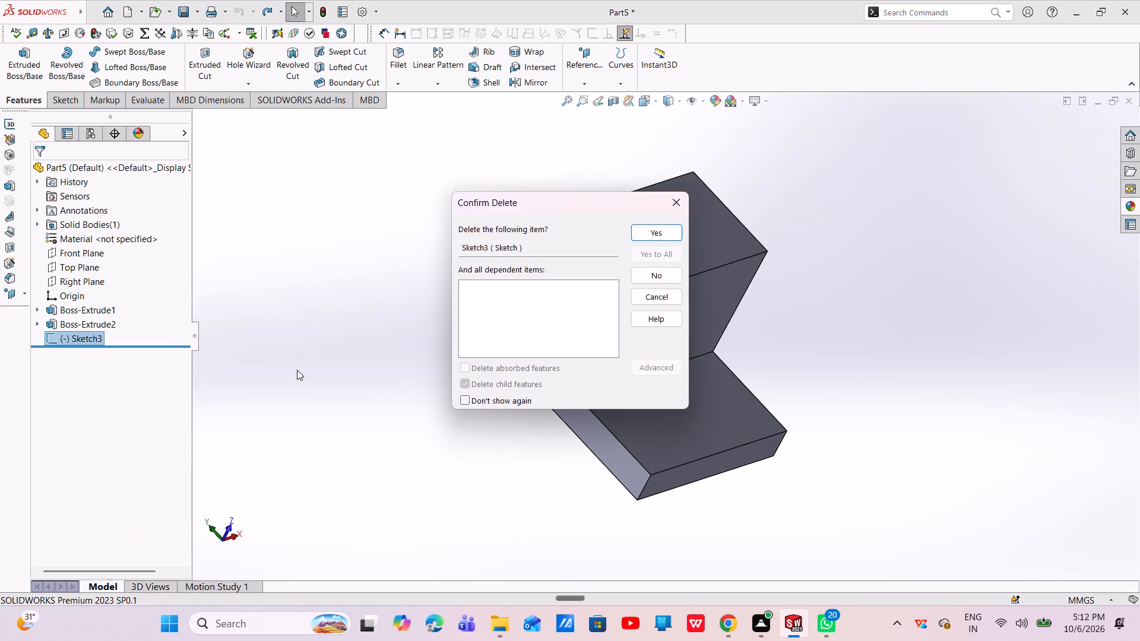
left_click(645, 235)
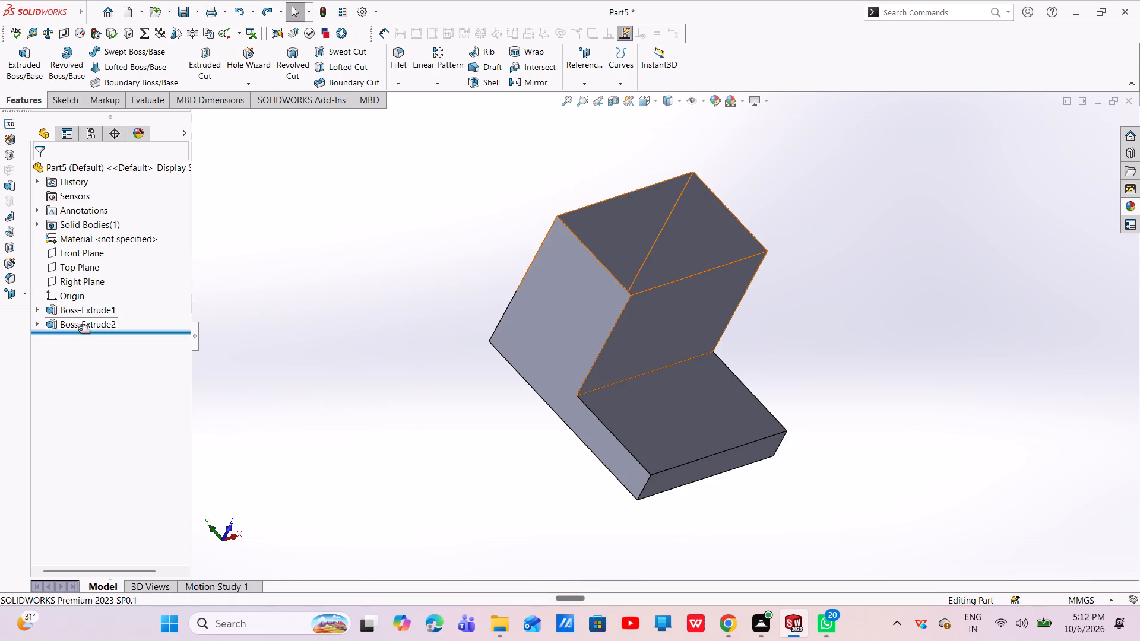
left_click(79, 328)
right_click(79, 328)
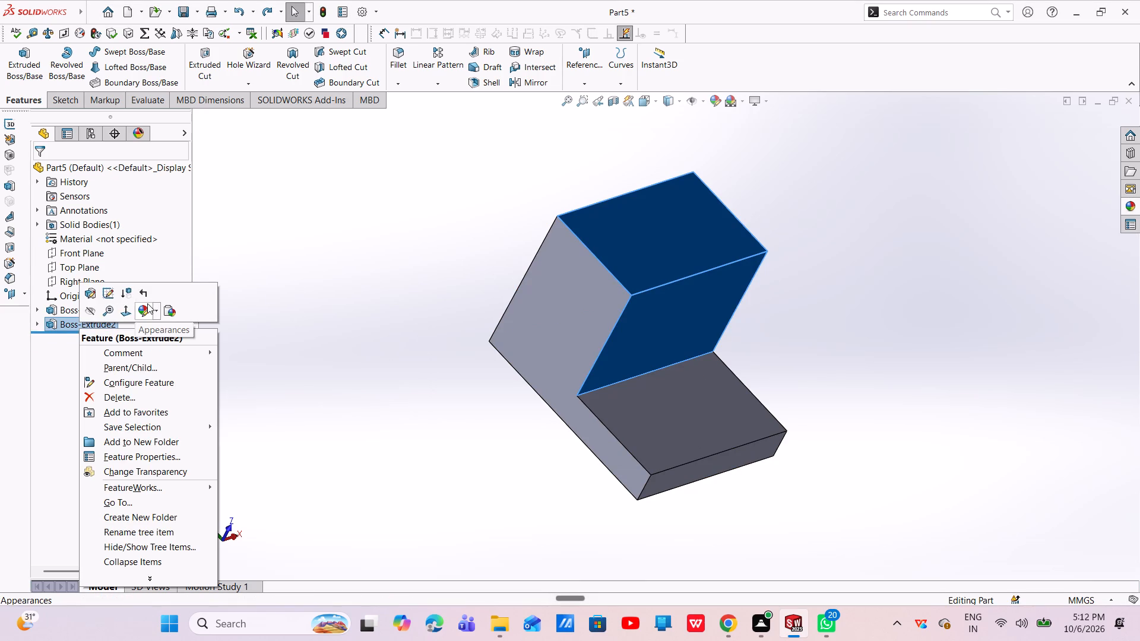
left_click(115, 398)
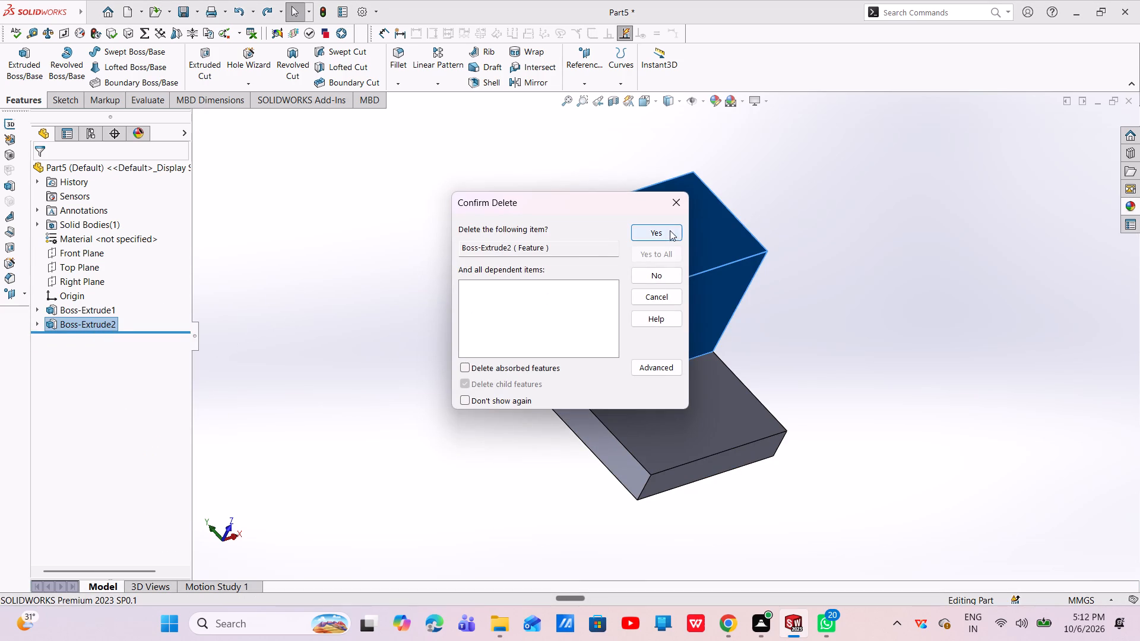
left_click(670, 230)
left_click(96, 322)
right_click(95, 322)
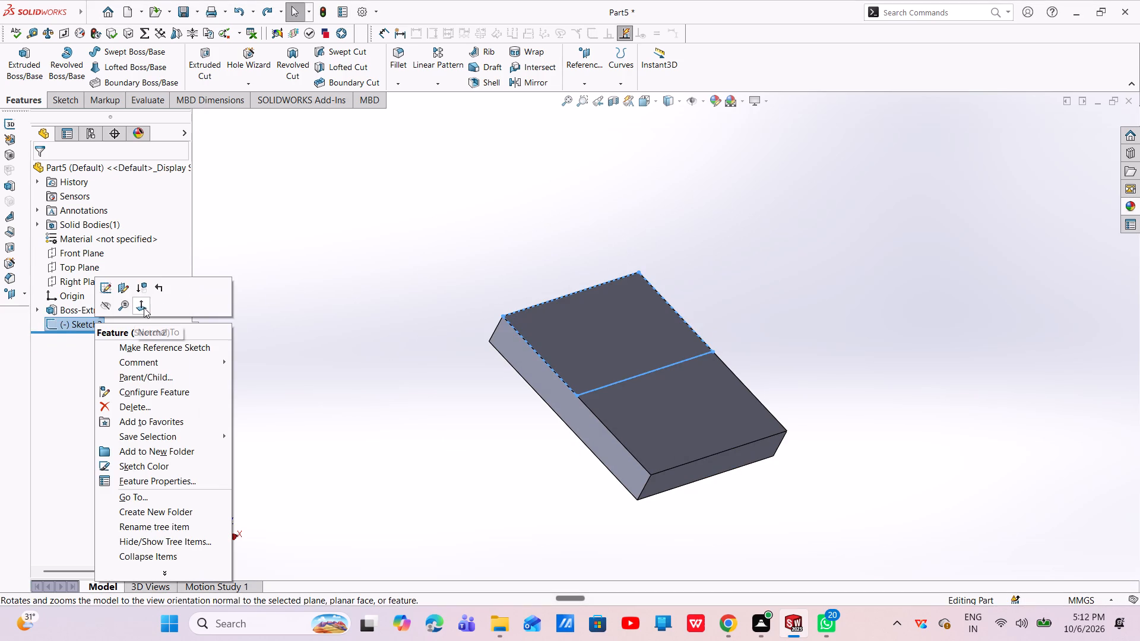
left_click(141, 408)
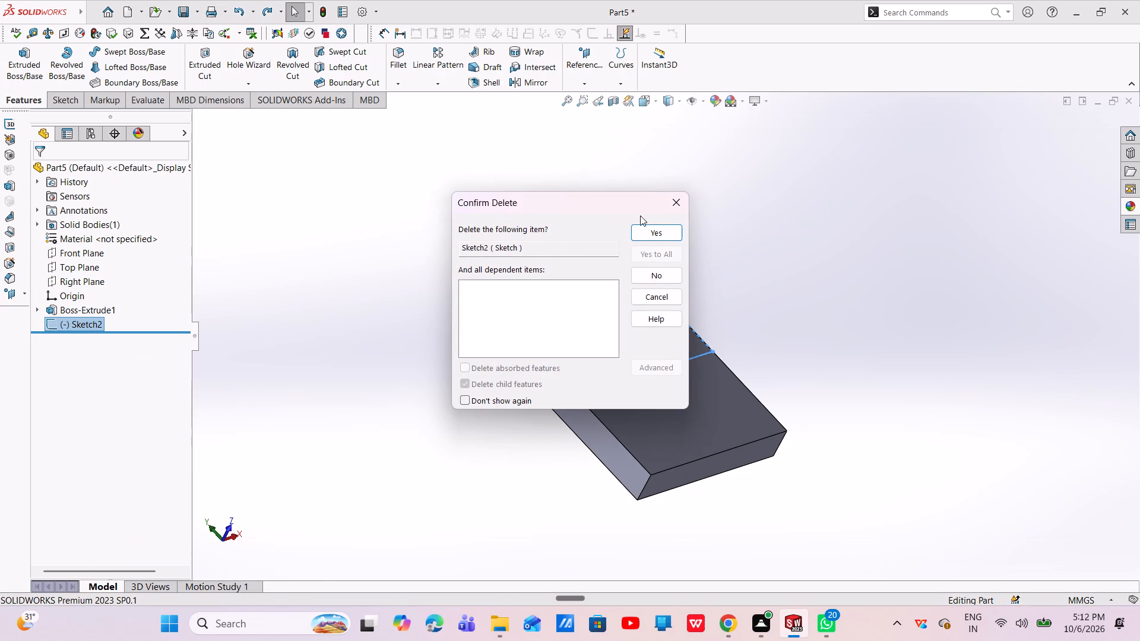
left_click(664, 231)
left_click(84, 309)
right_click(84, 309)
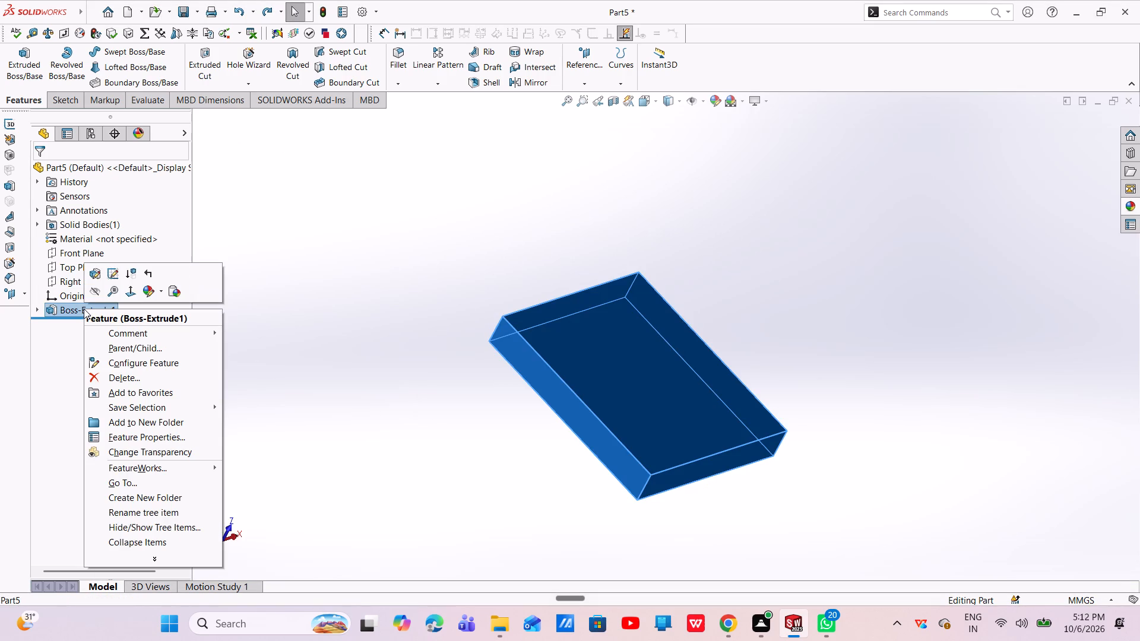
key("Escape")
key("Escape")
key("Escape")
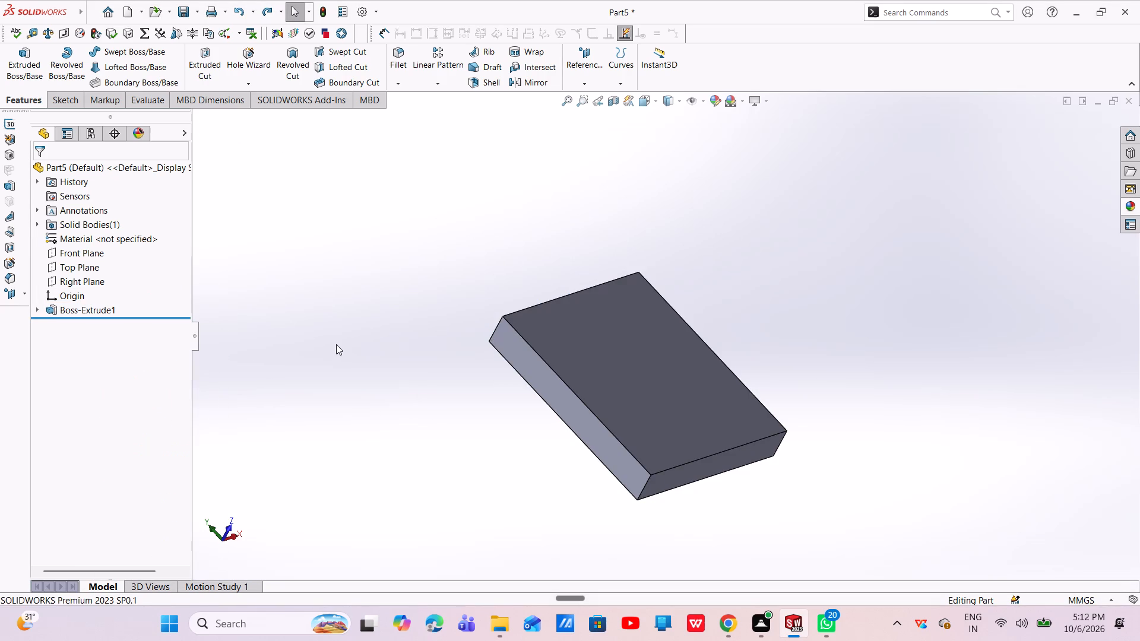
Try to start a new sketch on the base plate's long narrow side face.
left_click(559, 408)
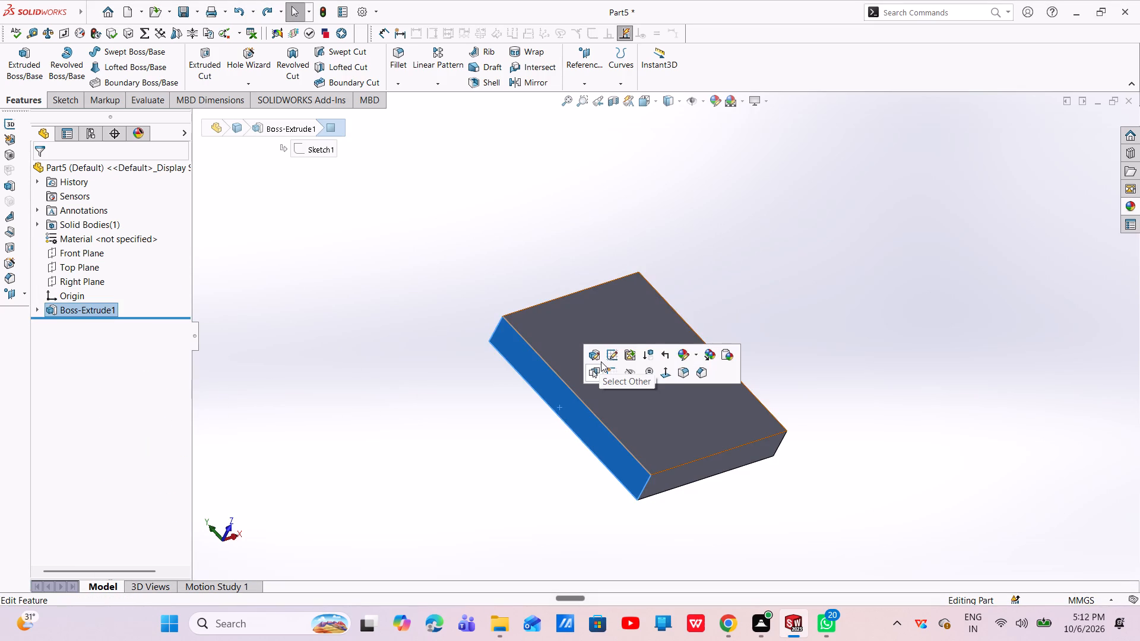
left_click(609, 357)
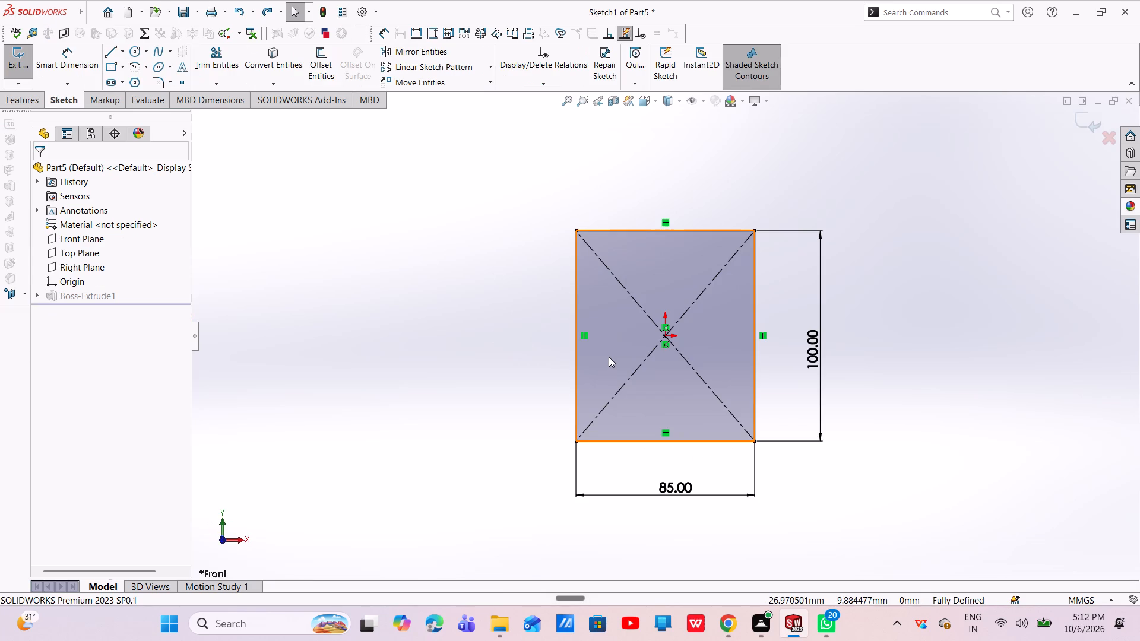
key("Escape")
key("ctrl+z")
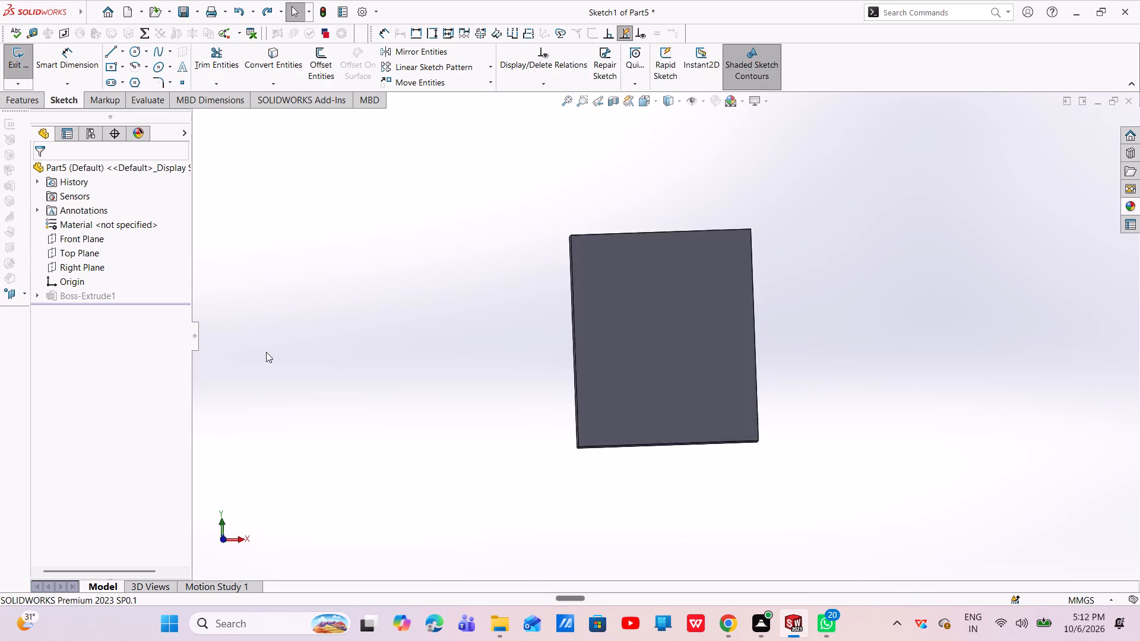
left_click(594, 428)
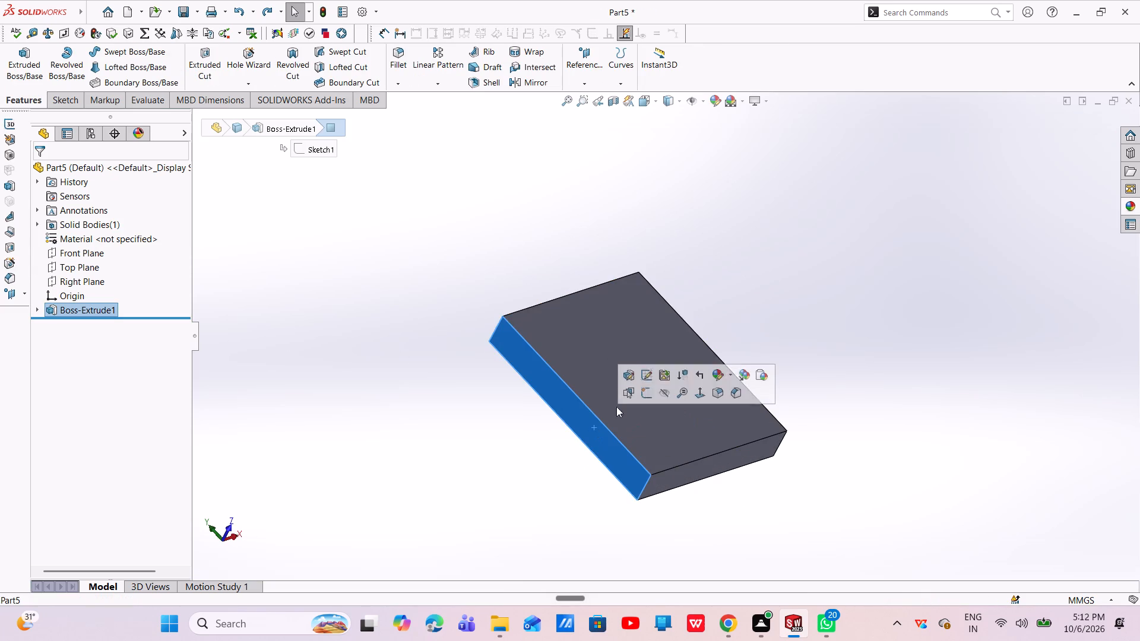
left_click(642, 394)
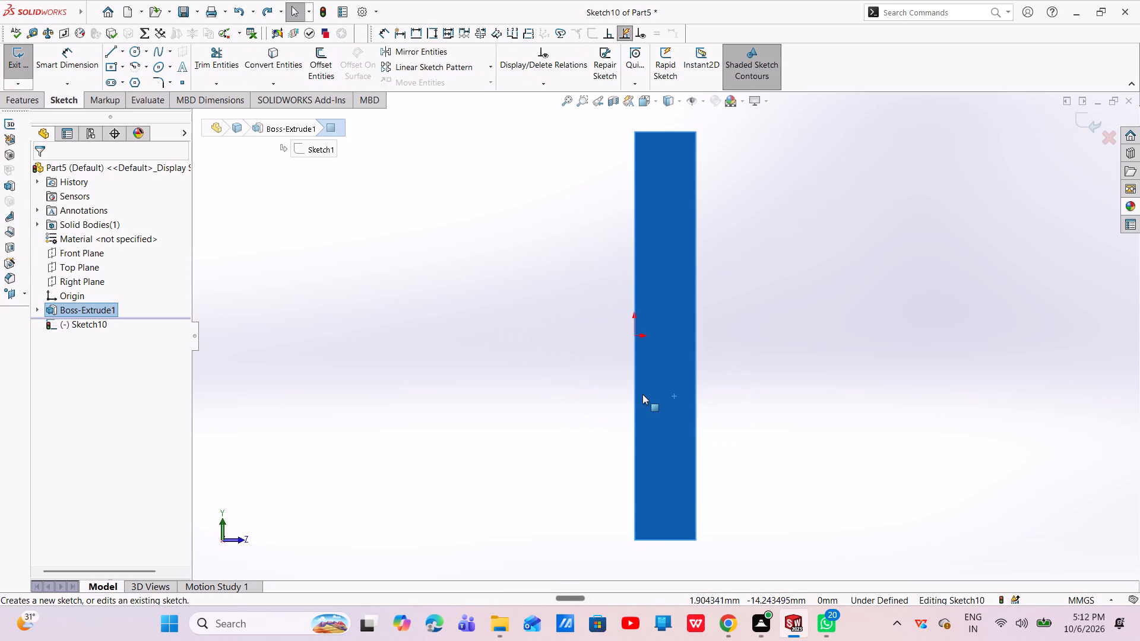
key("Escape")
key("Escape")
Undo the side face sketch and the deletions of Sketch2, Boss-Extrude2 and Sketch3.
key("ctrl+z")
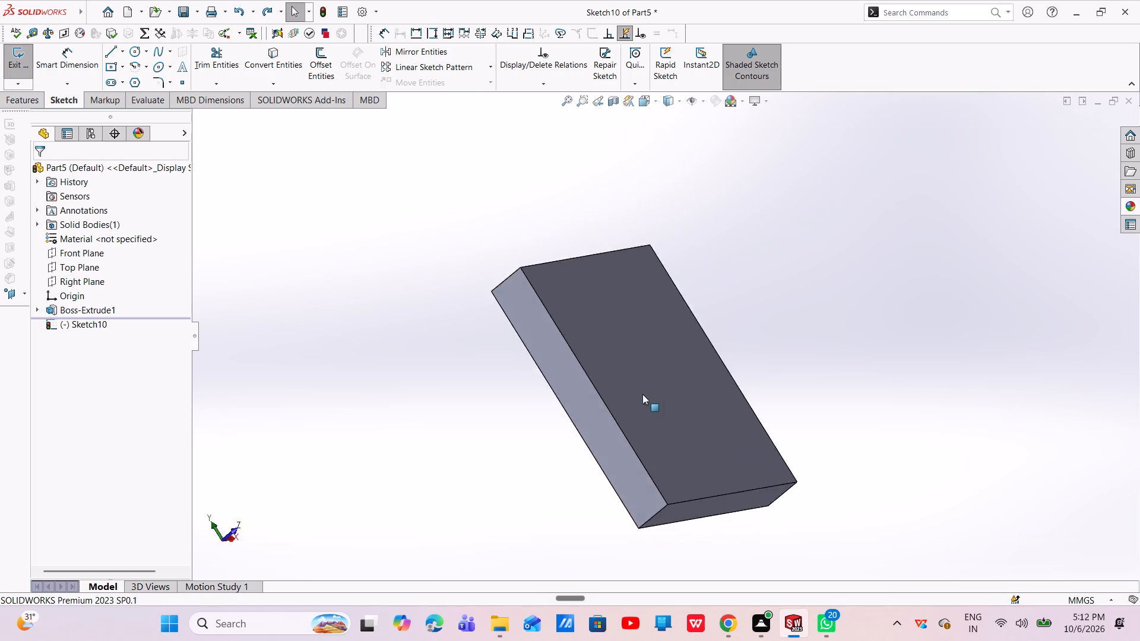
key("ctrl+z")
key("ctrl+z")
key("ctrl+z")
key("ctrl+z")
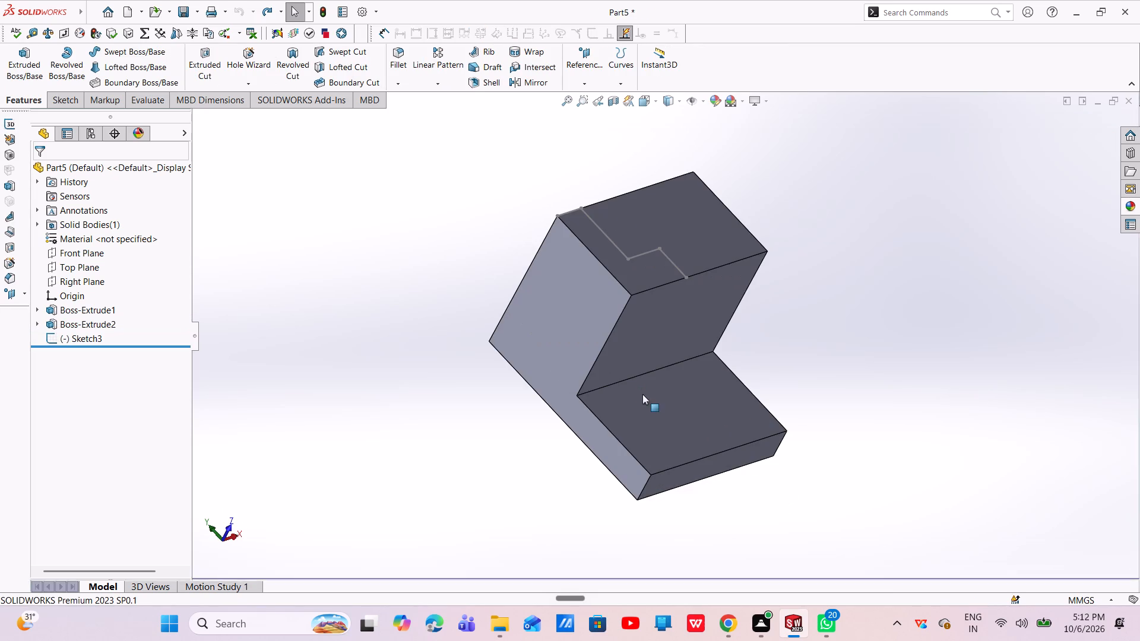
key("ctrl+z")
Clear the part by deleting Boss-Extrude2 and Boss-Extrude1 with their child sketches, and the base rectangle Sketch1.
left_click(94, 328)
right_click(94, 328)
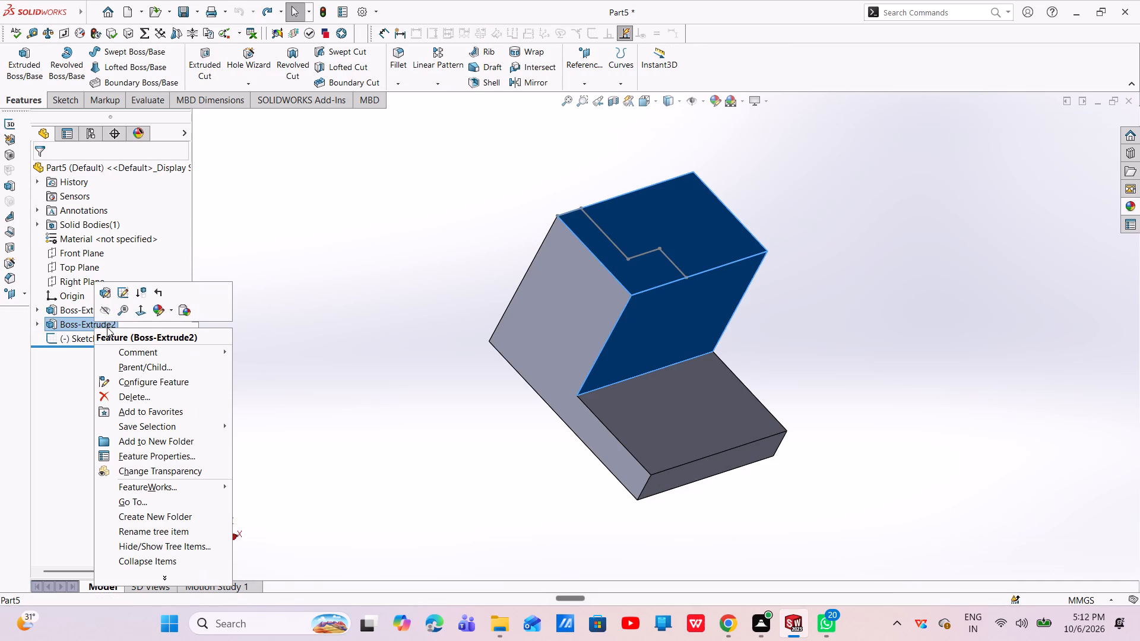
left_click(128, 393)
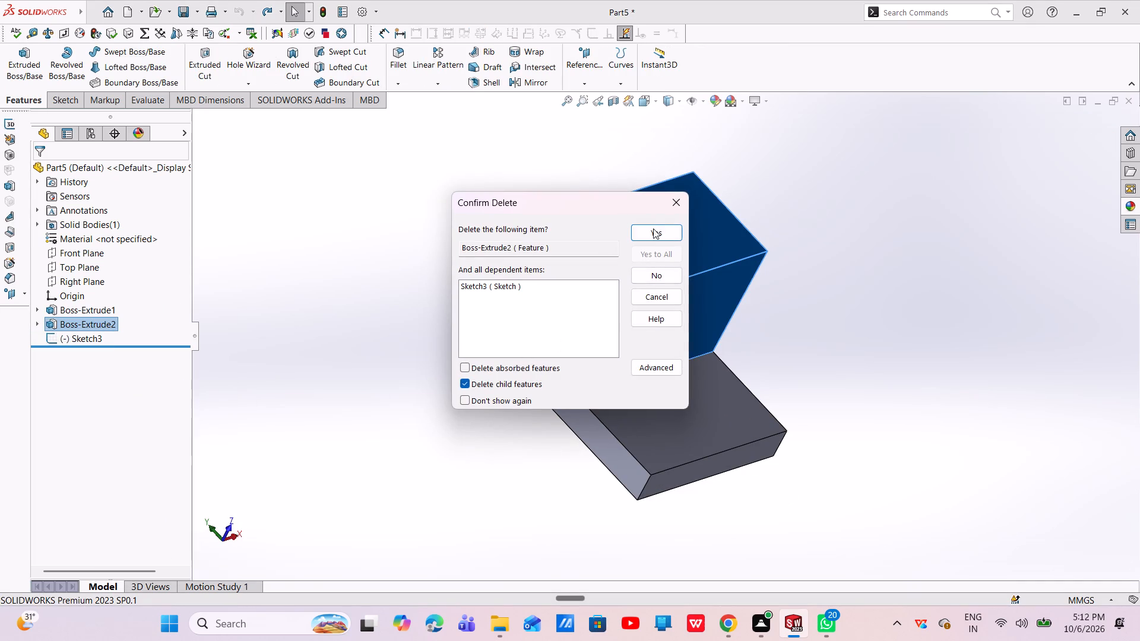
left_click(657, 236)
left_click(106, 315)
right_click(106, 315)
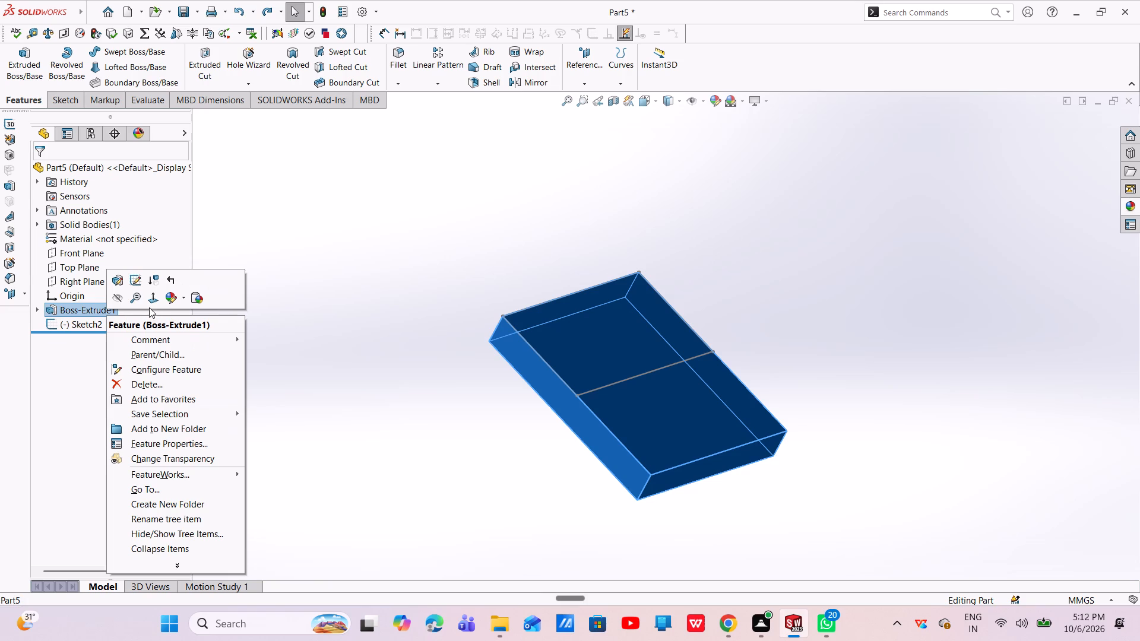
left_click(134, 380)
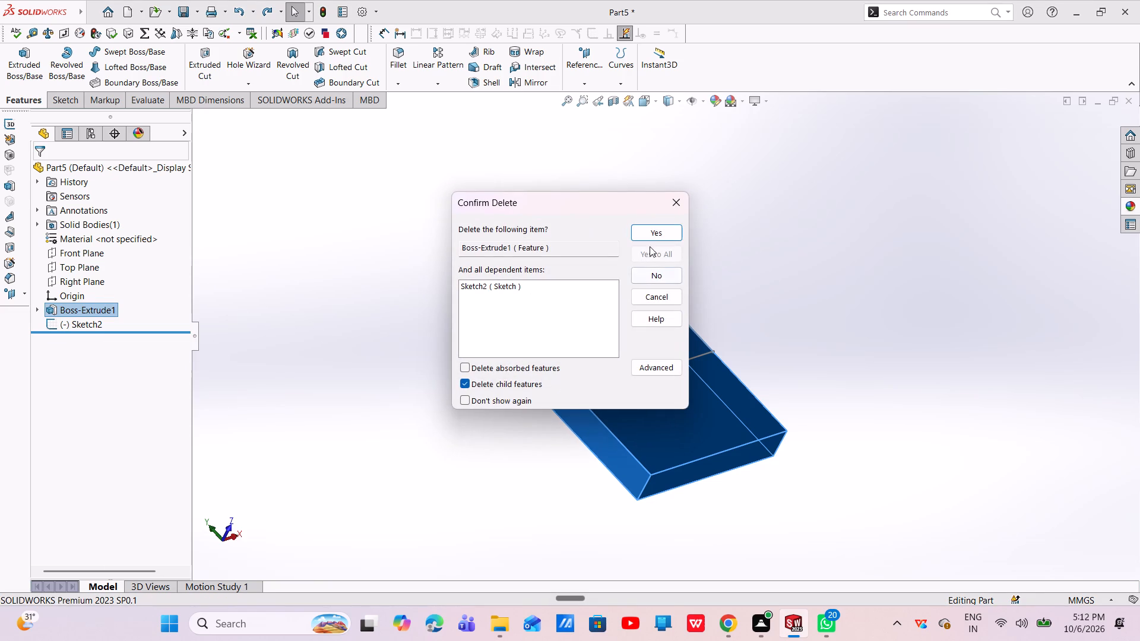
left_click(652, 234)
left_click(82, 298)
right_click(82, 298)
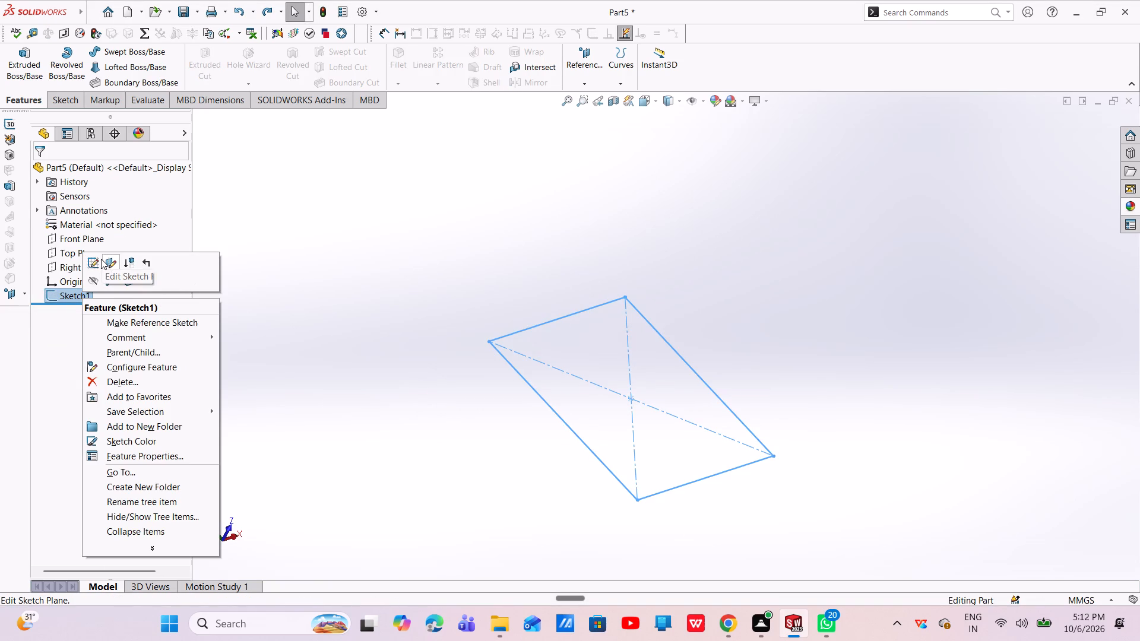
left_click(126, 379)
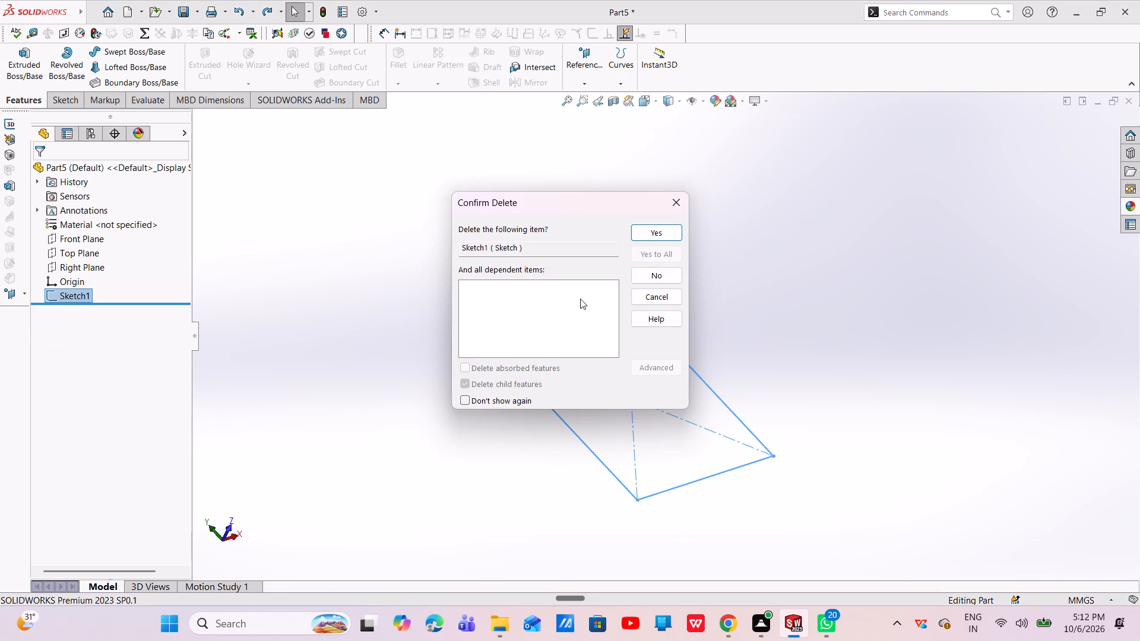
left_click(654, 236)
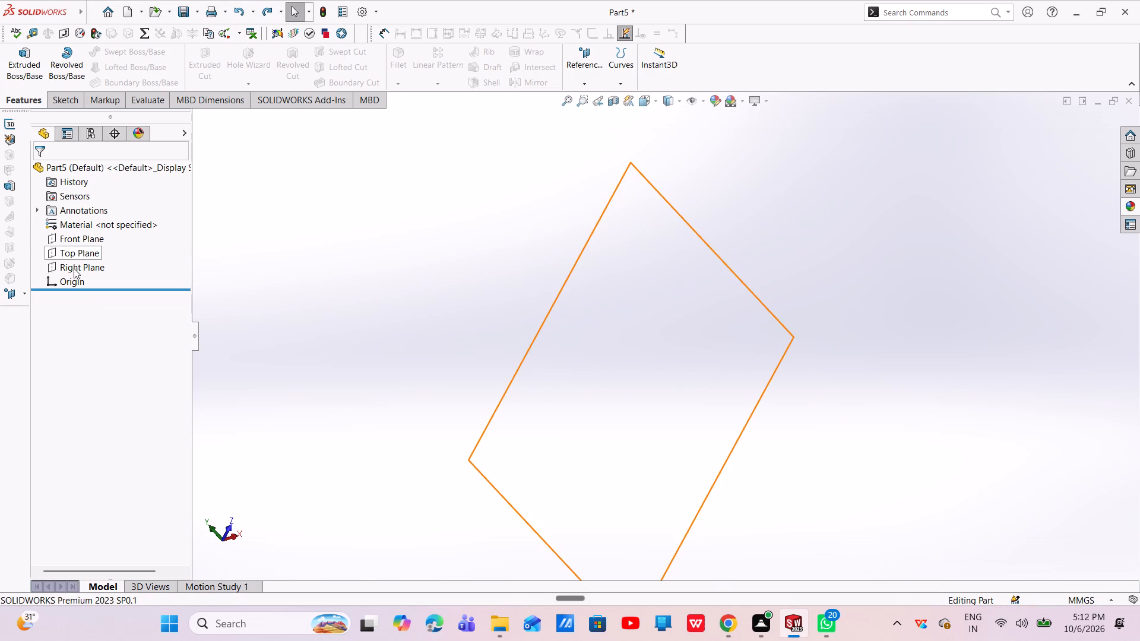
Sketch a center rectangle about 79 mm wide and 81 mm high on the Front Plane, centred on the origin.
left_click(78, 239)
left_click(144, 221)
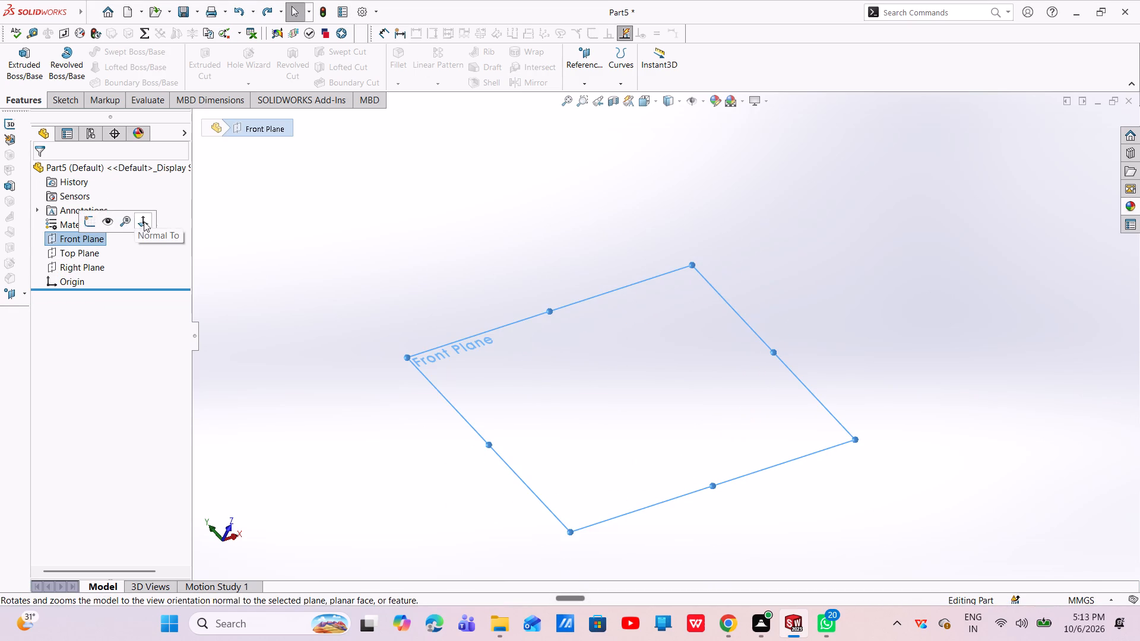
left_click(66, 97)
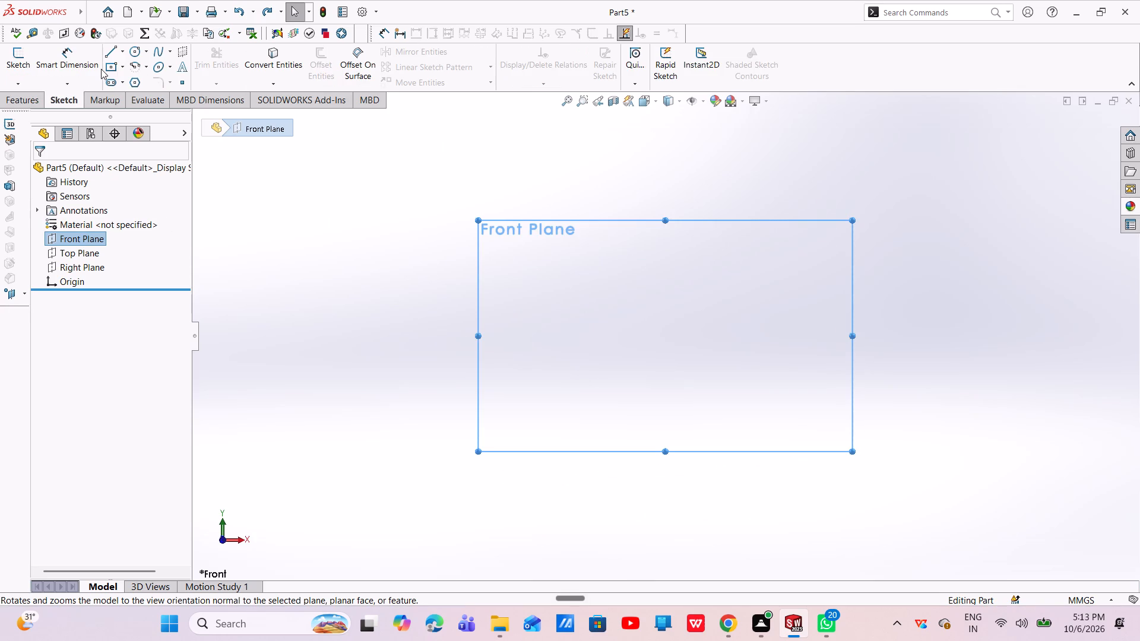
left_click(116, 62)
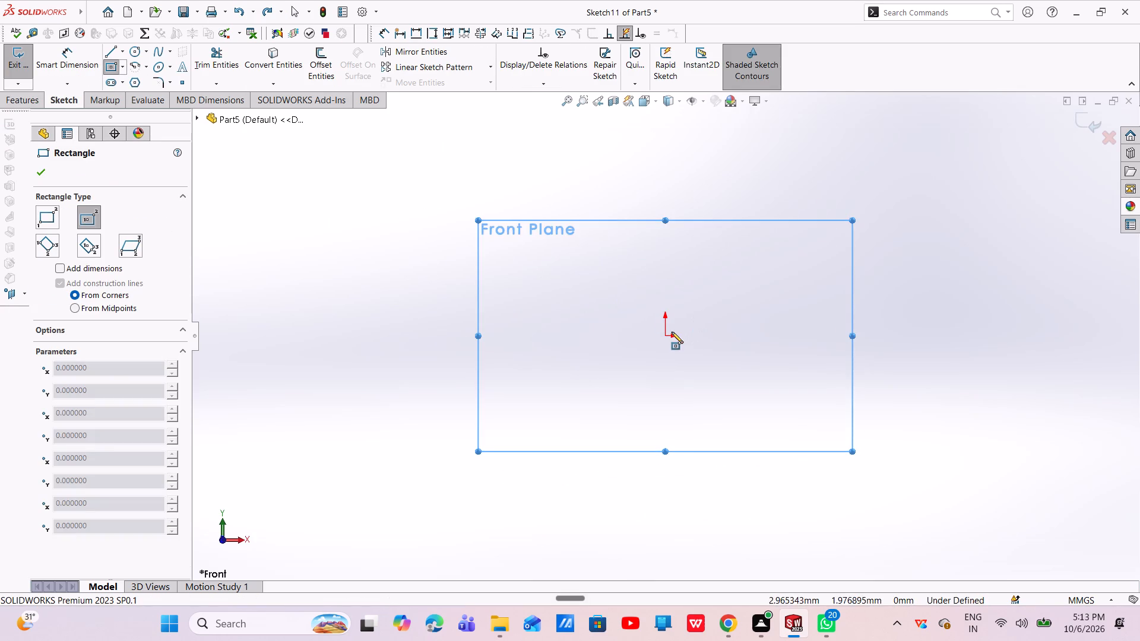
left_click(666, 337)
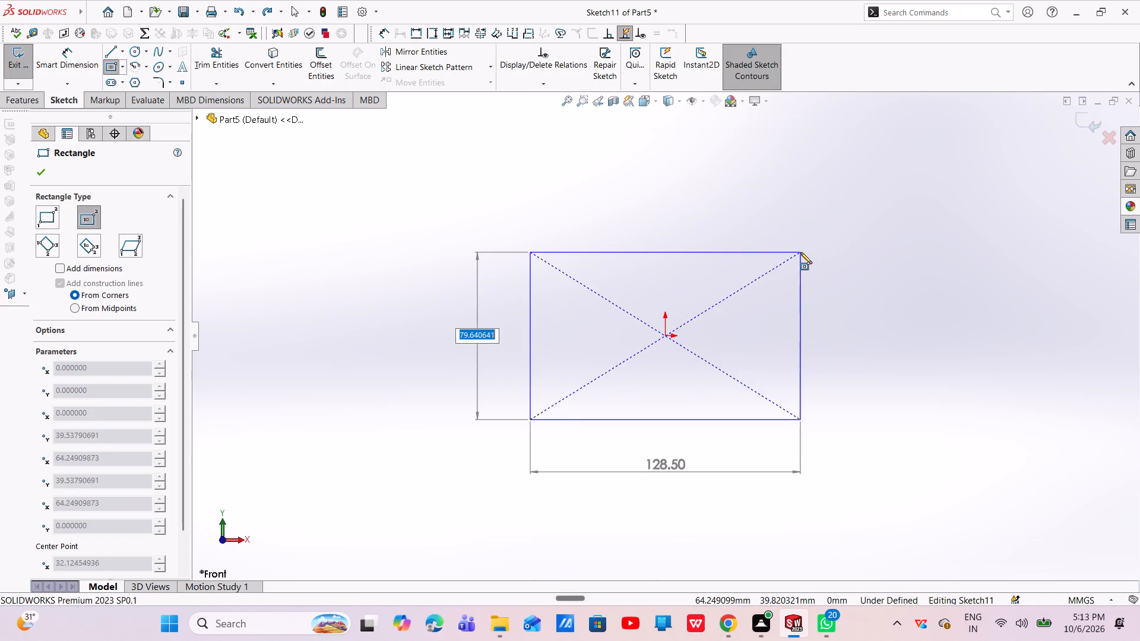
left_click(749, 251)
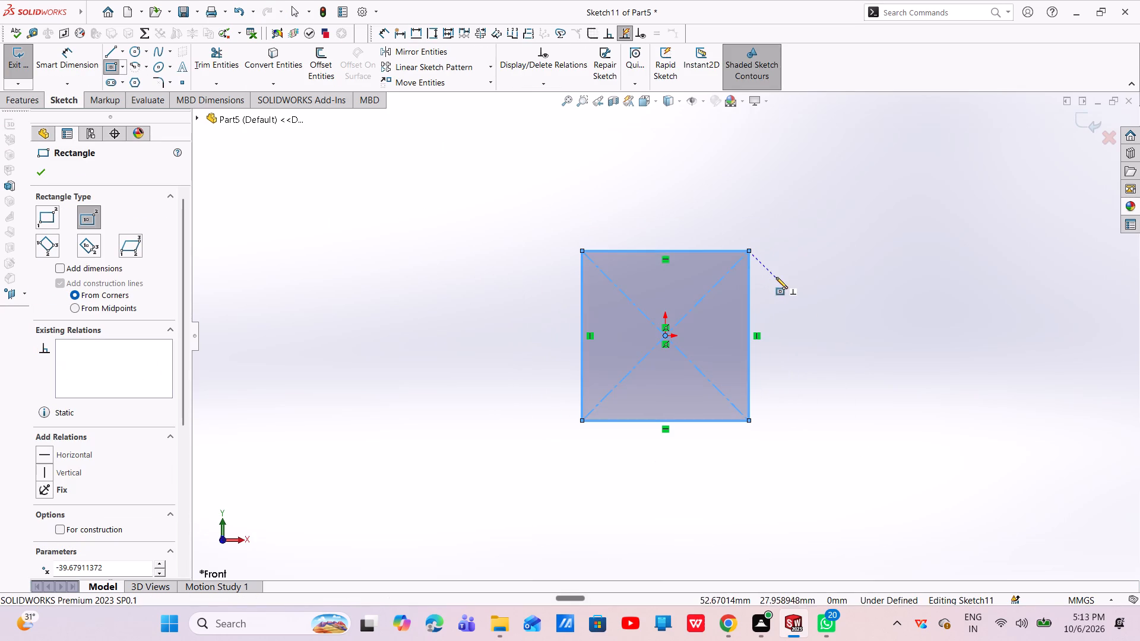
key("Escape")
Dimension the rectangle 100 mm high and 85 mm wide.
left_click(88, 49)
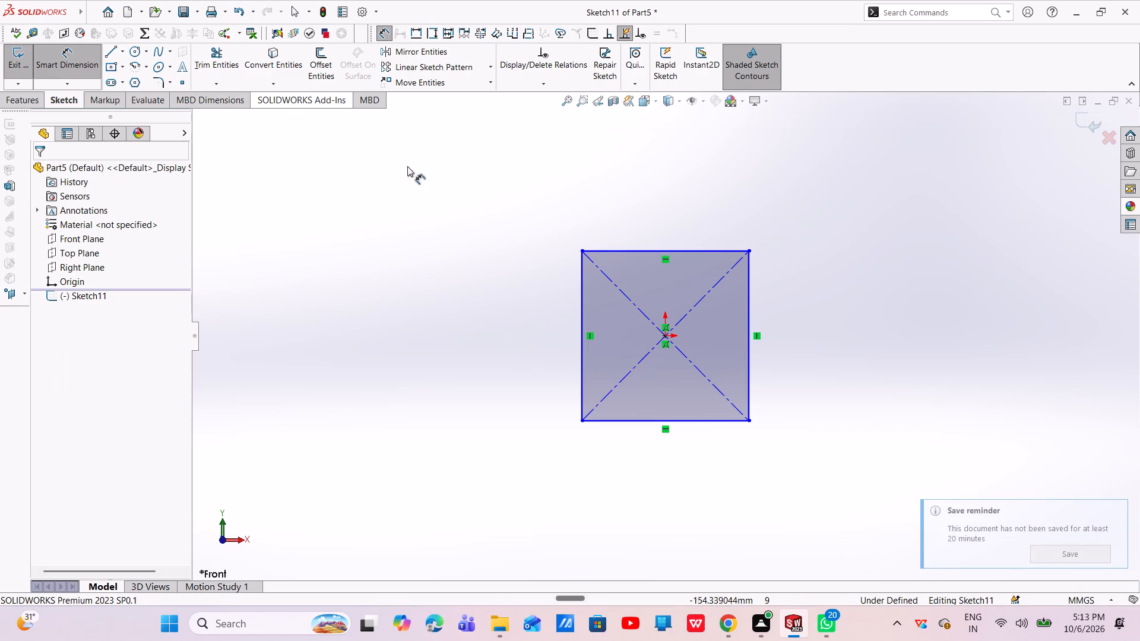
left_click(748, 309)
left_click(816, 320)
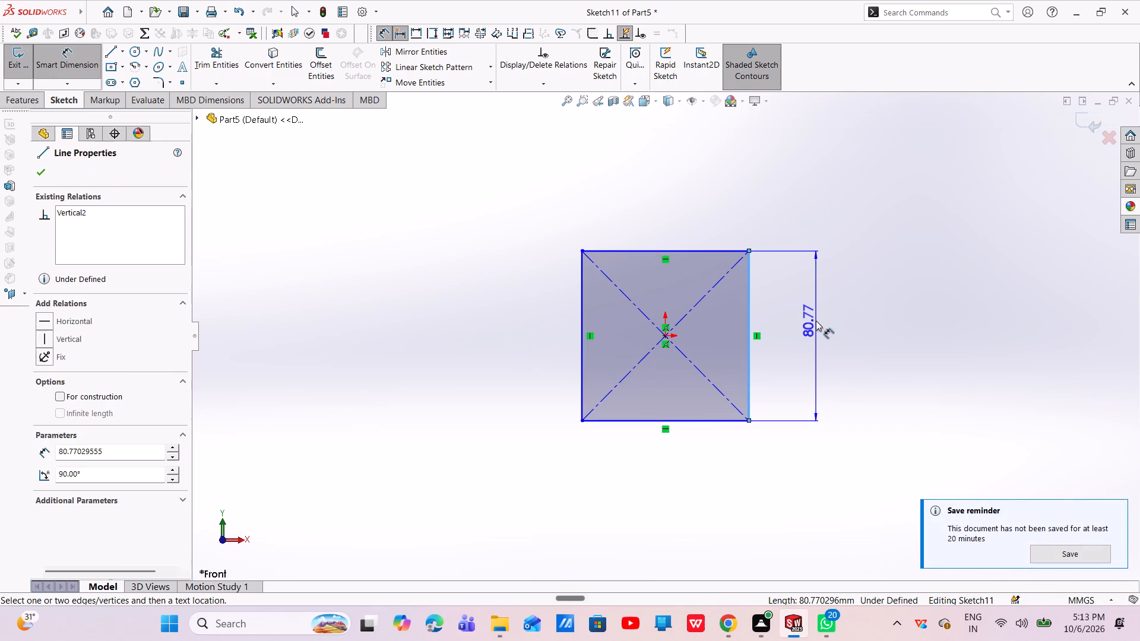
key("BackSpace")
type("100")
key("Return")
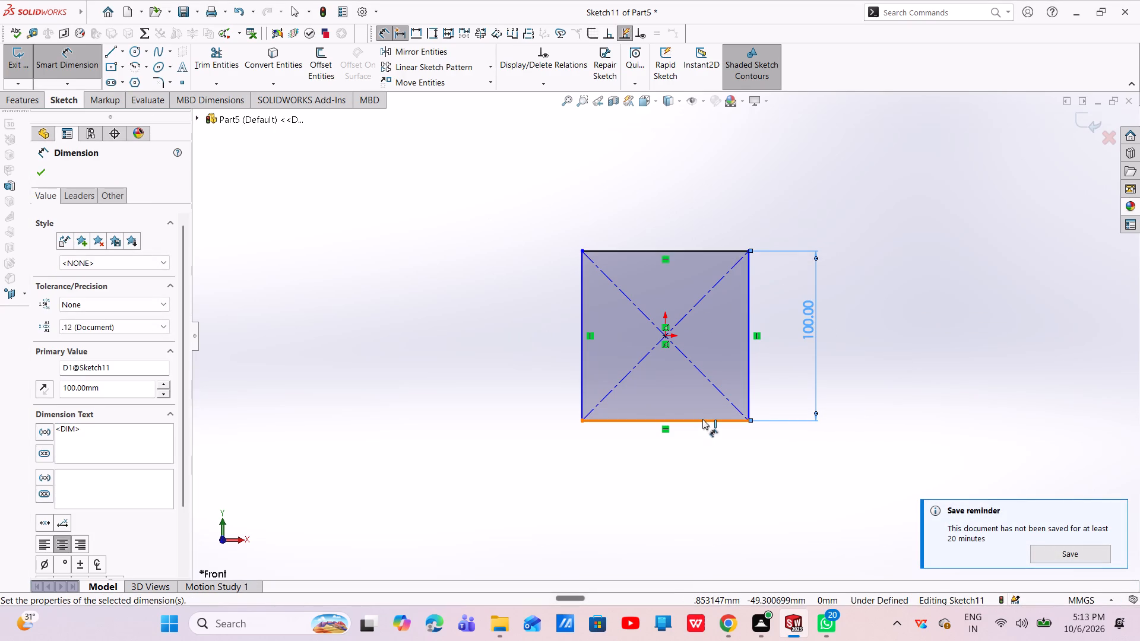
left_click(702, 419)
left_click(690, 465)
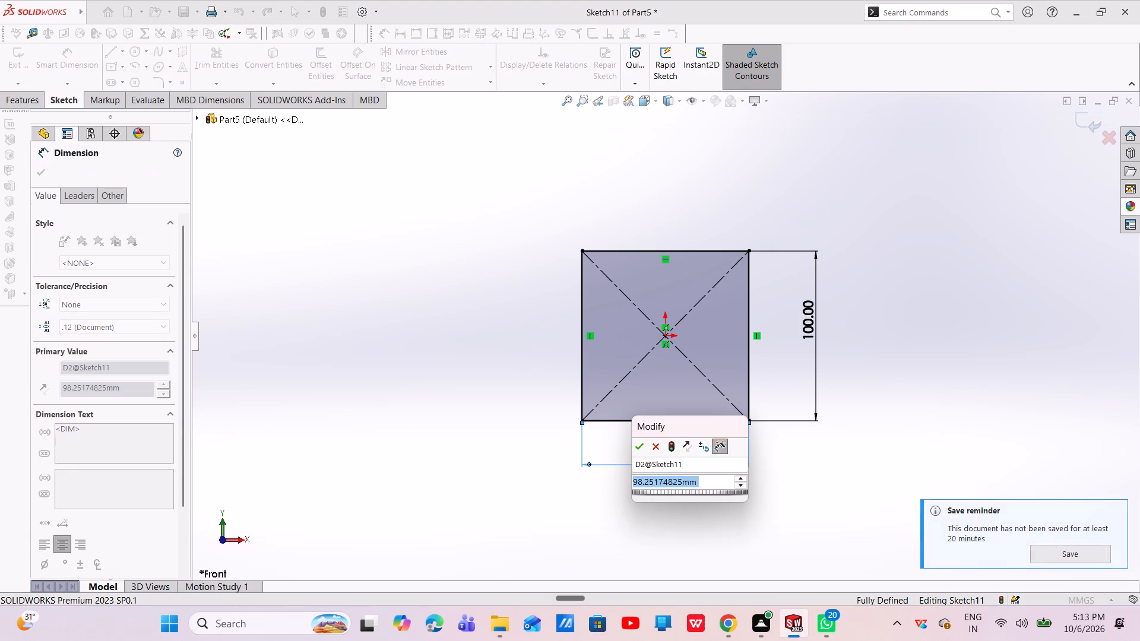
key("BackSpace")
key("1")
key("BackSpace")
type("85")
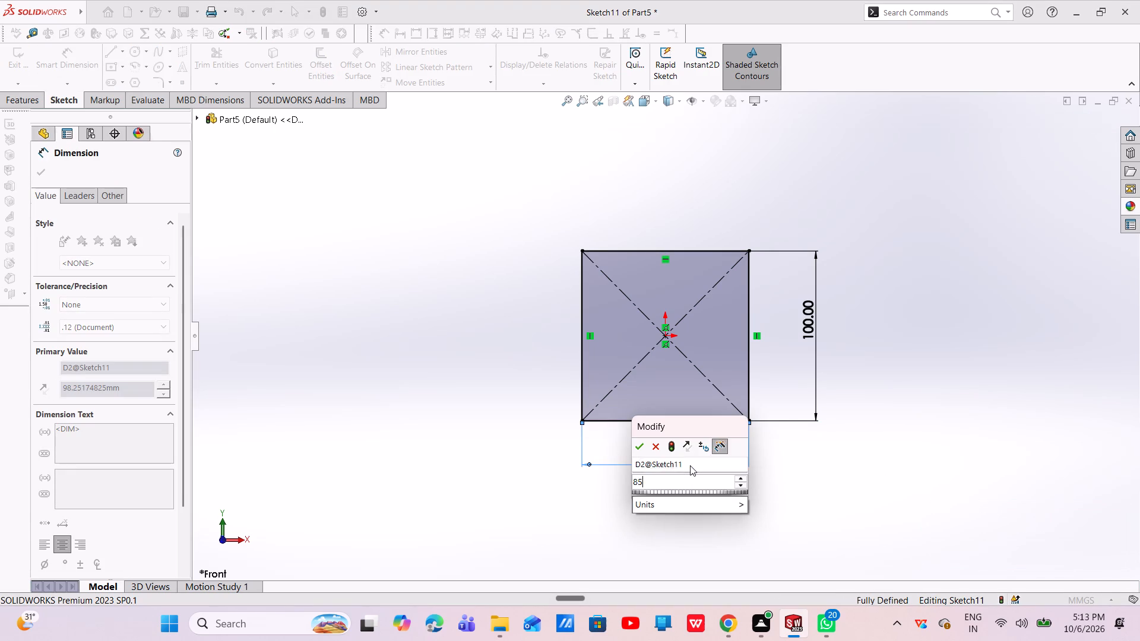
key("Return")
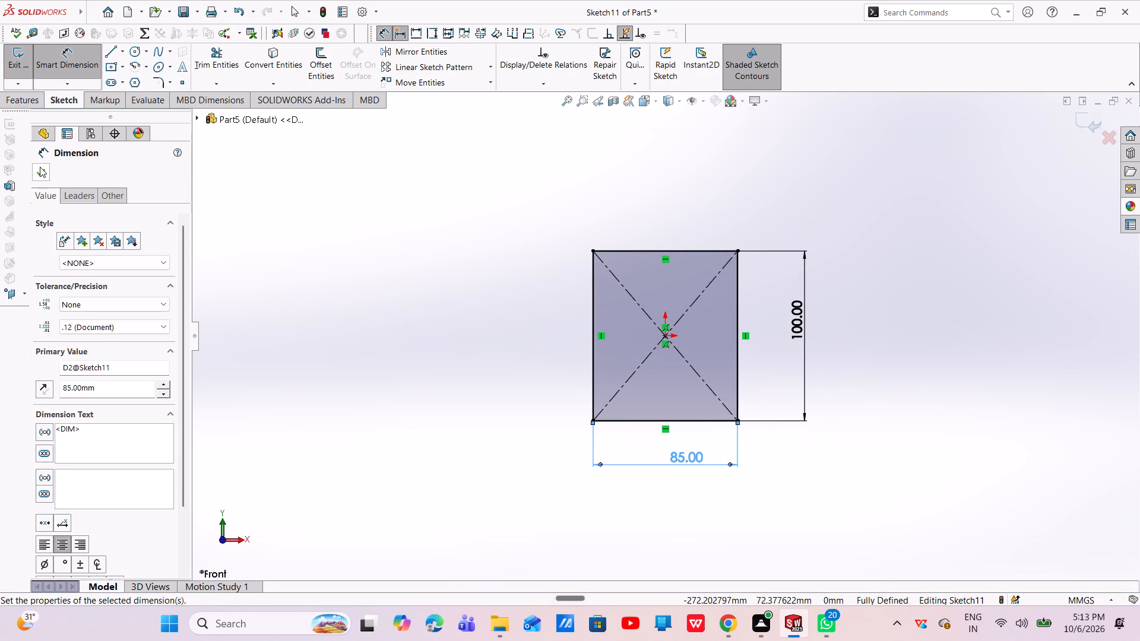
left_click(40, 167)
left_click(657, 101)
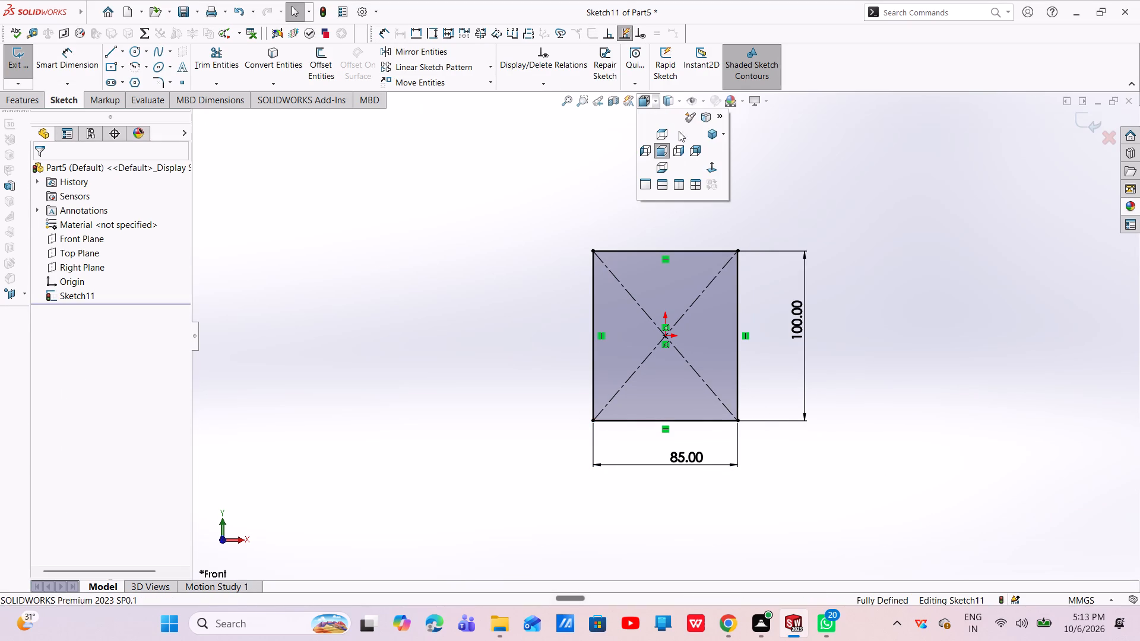
left_click(708, 137)
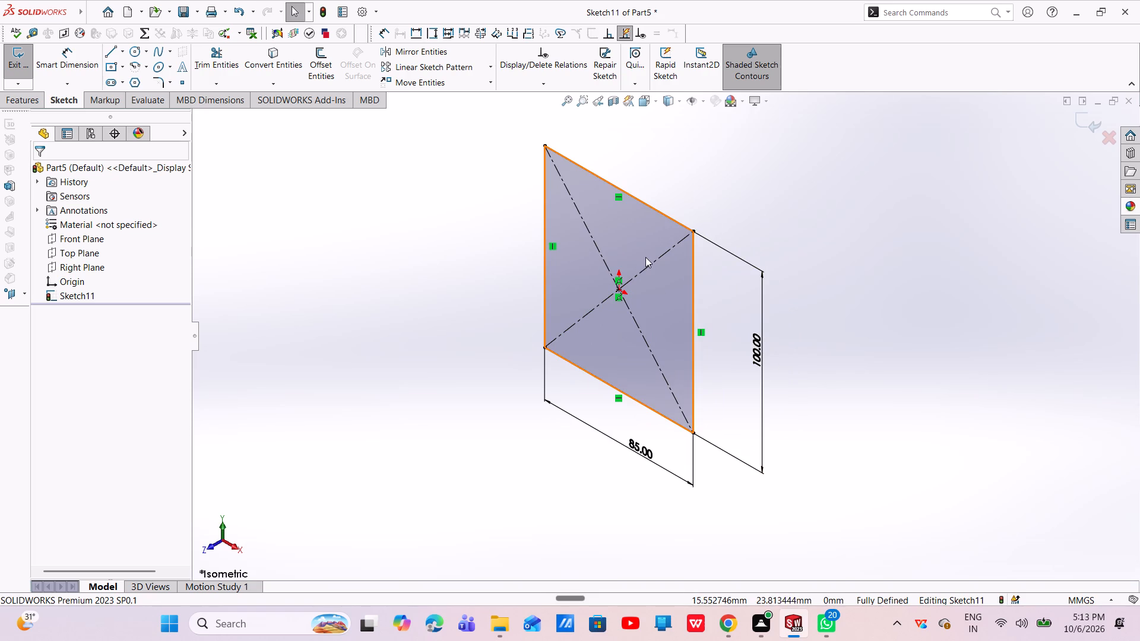
Undo the 85 by 100 mm dimensions, the center rectangle and its Front Plane sketch.
key("ctrl+z")
key("ctrl+z")
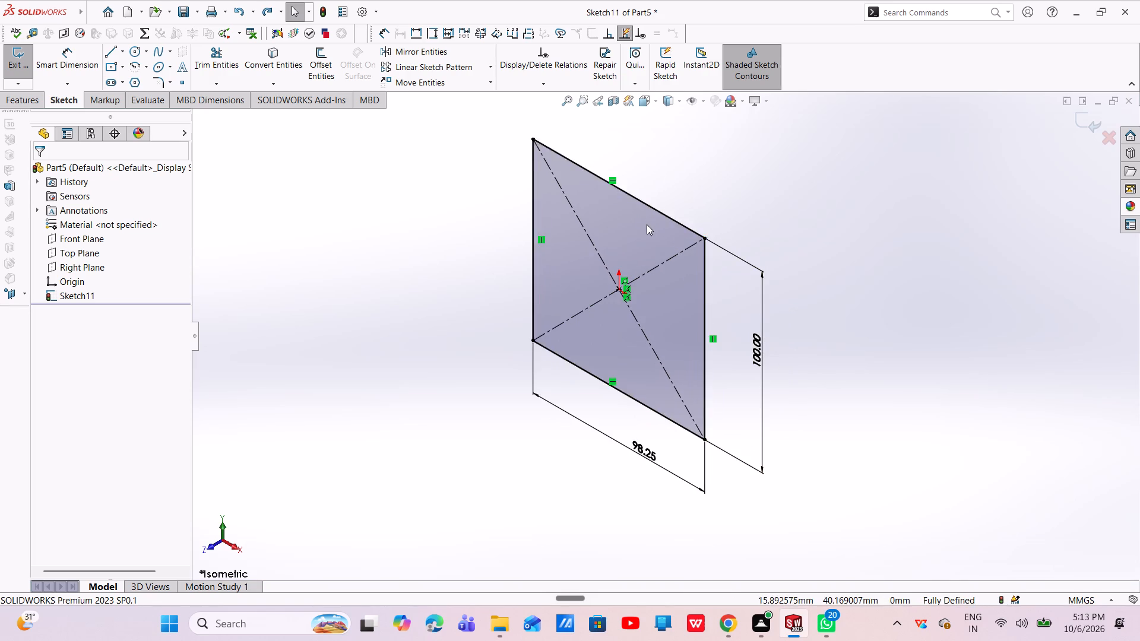
key("ctrl+z")
key("ctrl+z")
key("ctrl+z")
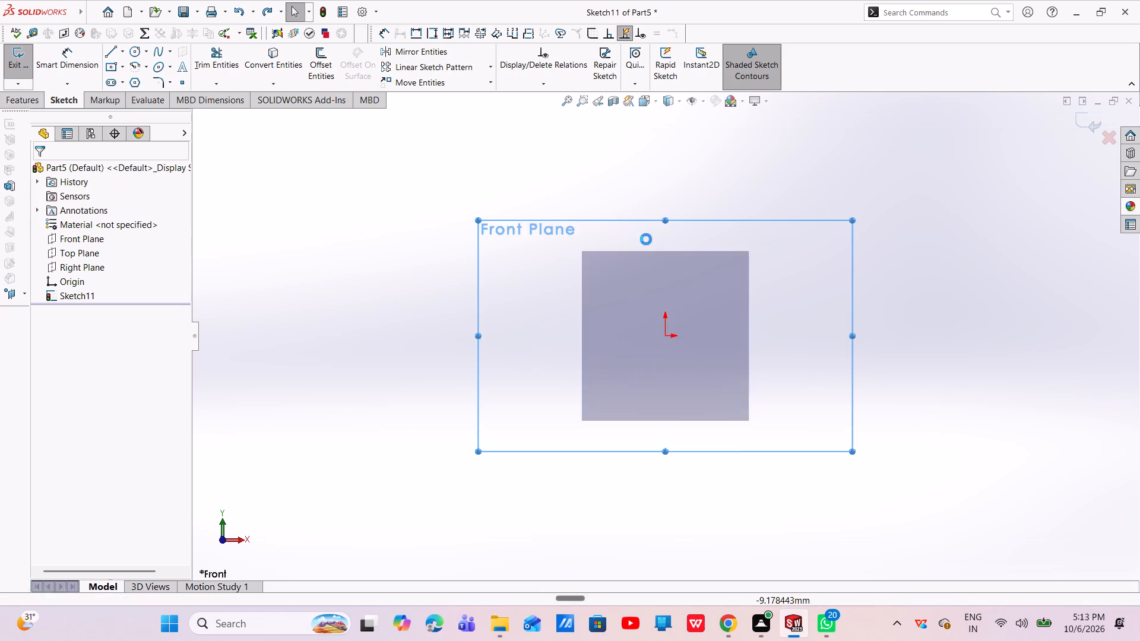
key("ctrl+z")
Sketch a center rectangle about 113 mm wide and 80 mm high on the Top Plane, centred on the origin.
left_click(96, 259)
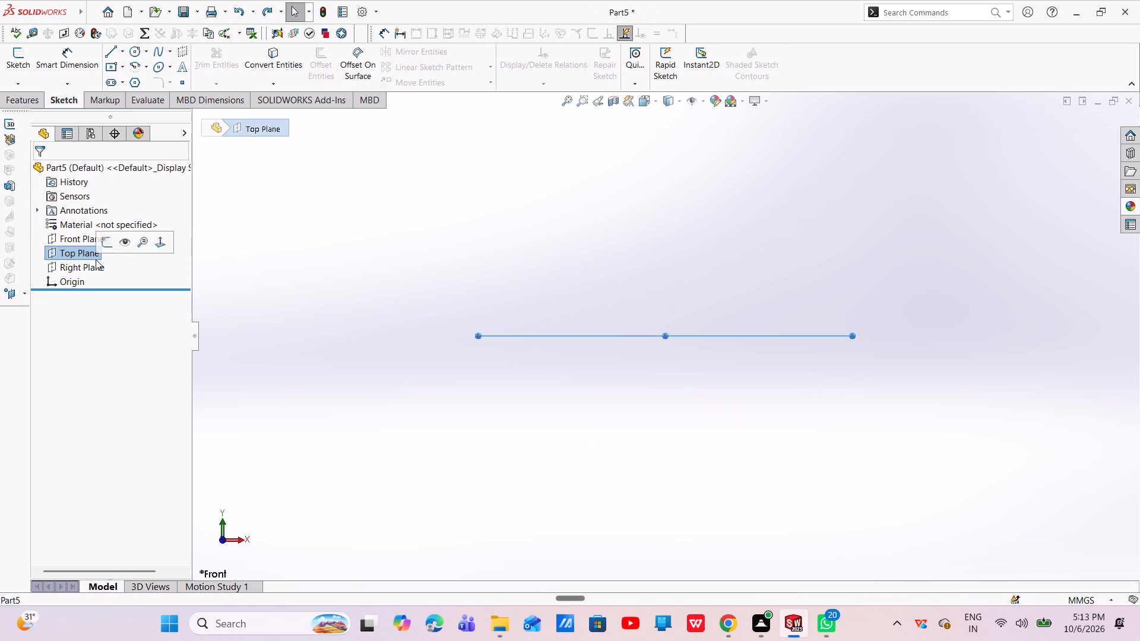
left_click(154, 250)
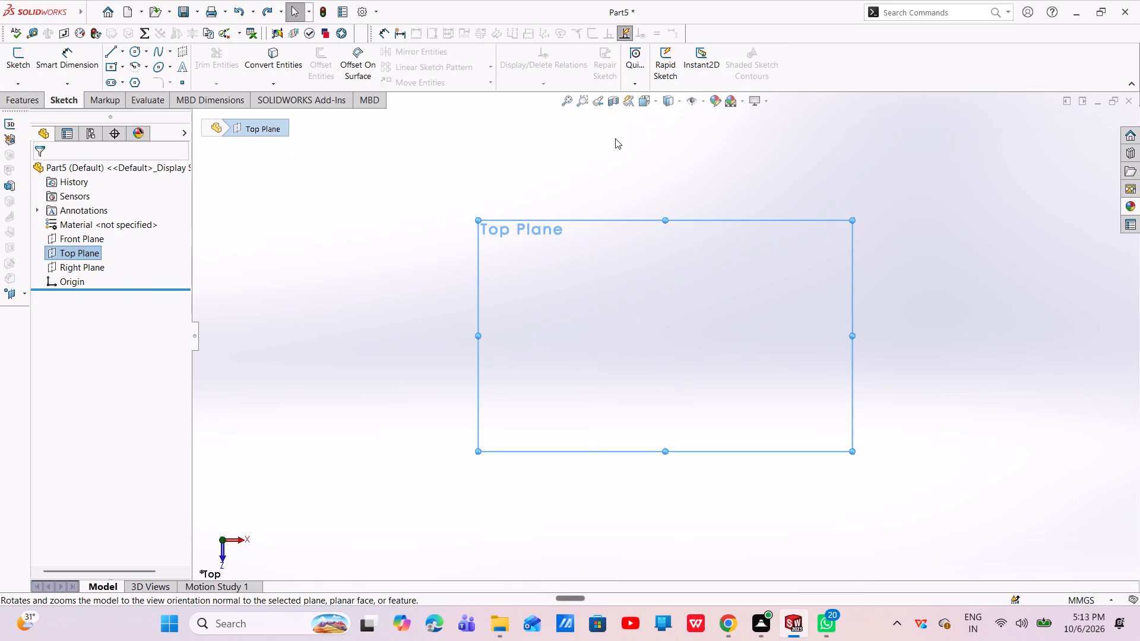
left_click(655, 108)
left_click(709, 135)
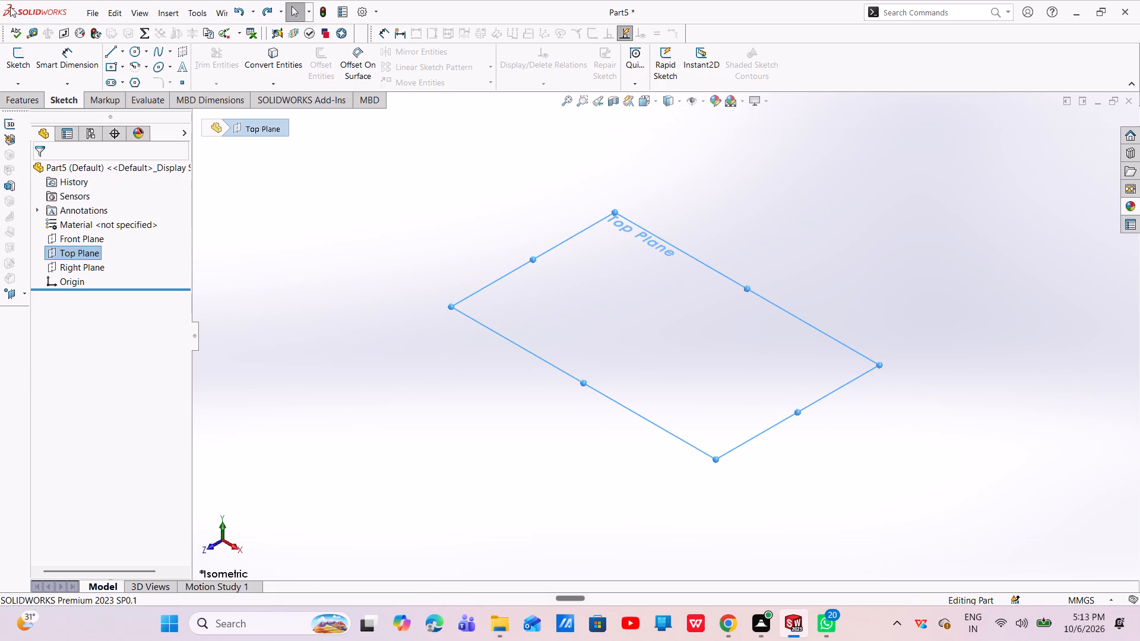
left_click(122, 69)
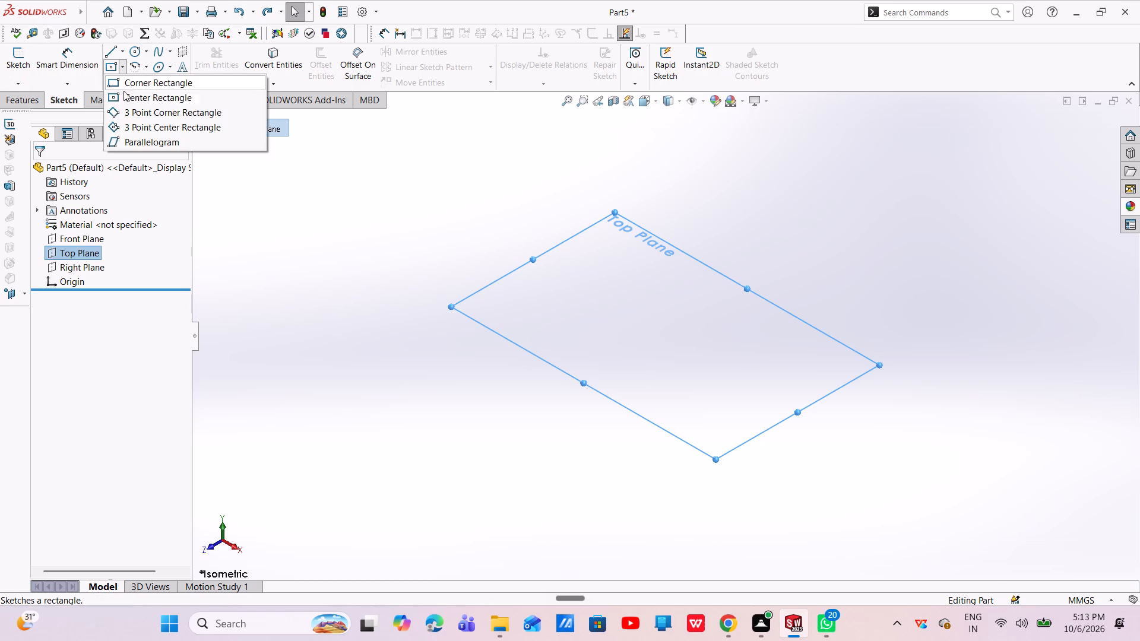
left_click(122, 97)
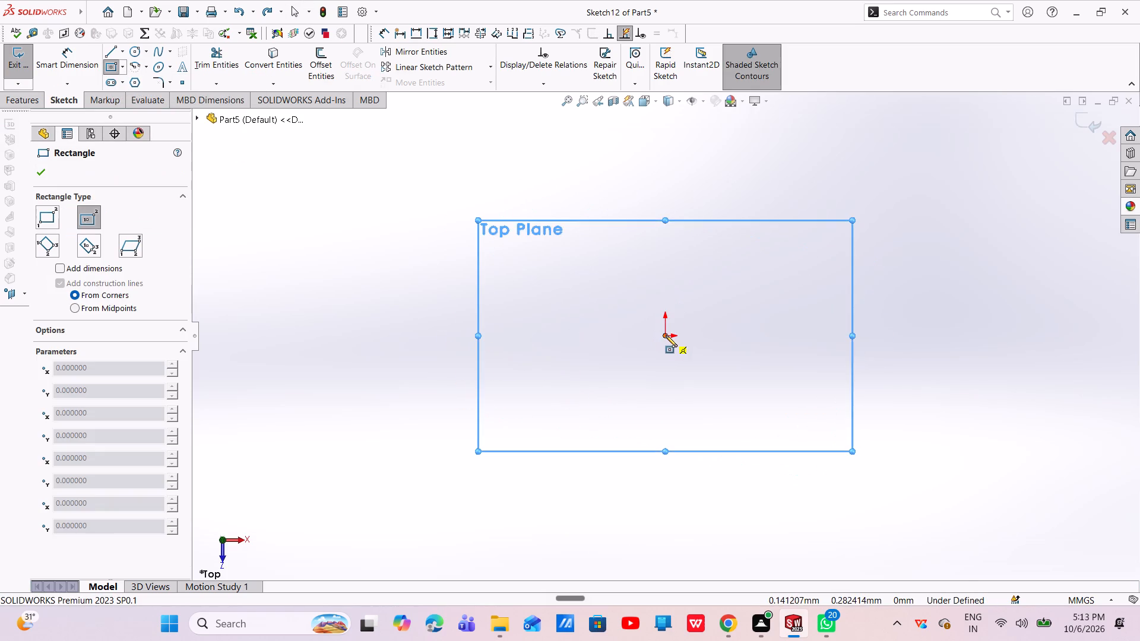
left_click(666, 335)
left_click(784, 252)
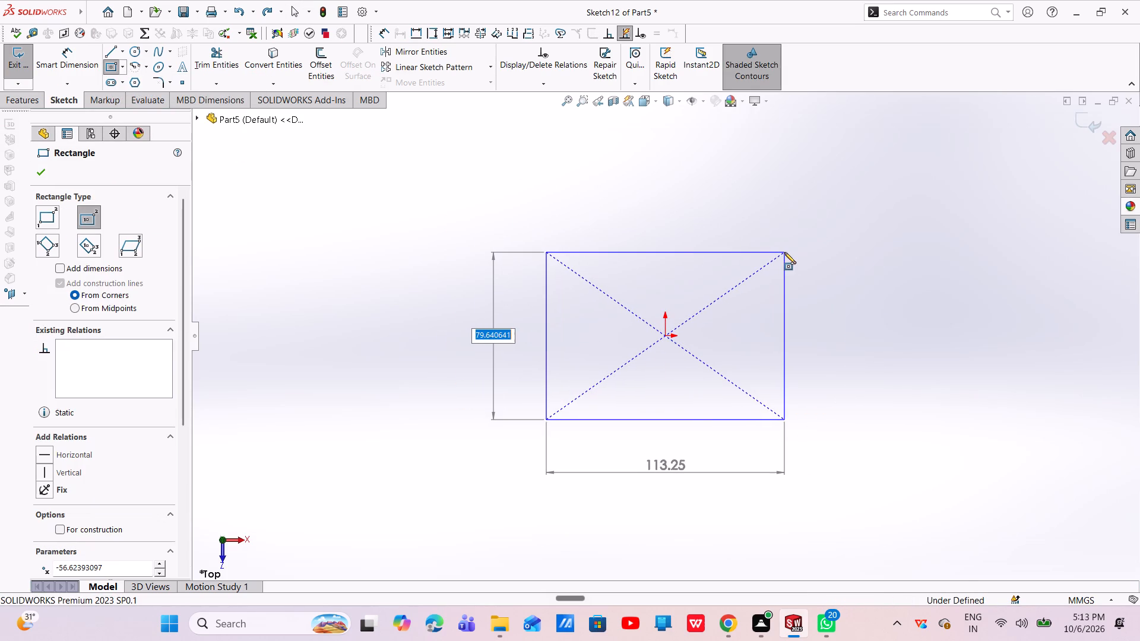
key("Escape")
Dimension the rectangle 100 mm high and 85 mm wide.
left_click(74, 62)
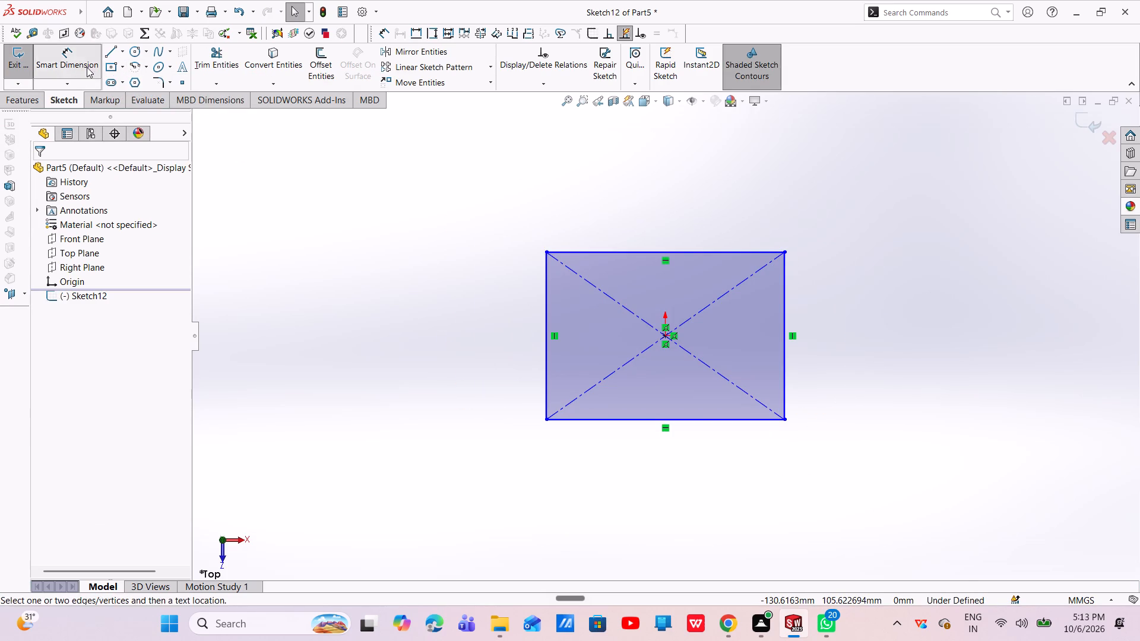
left_click(784, 315)
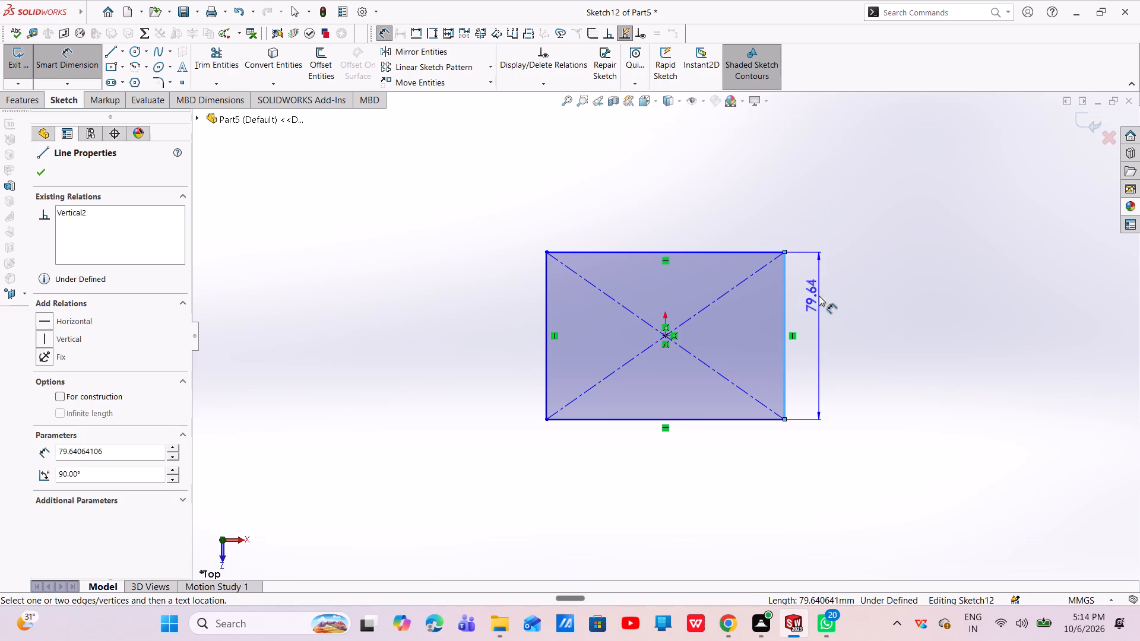
left_click(844, 325)
key("BackSpace")
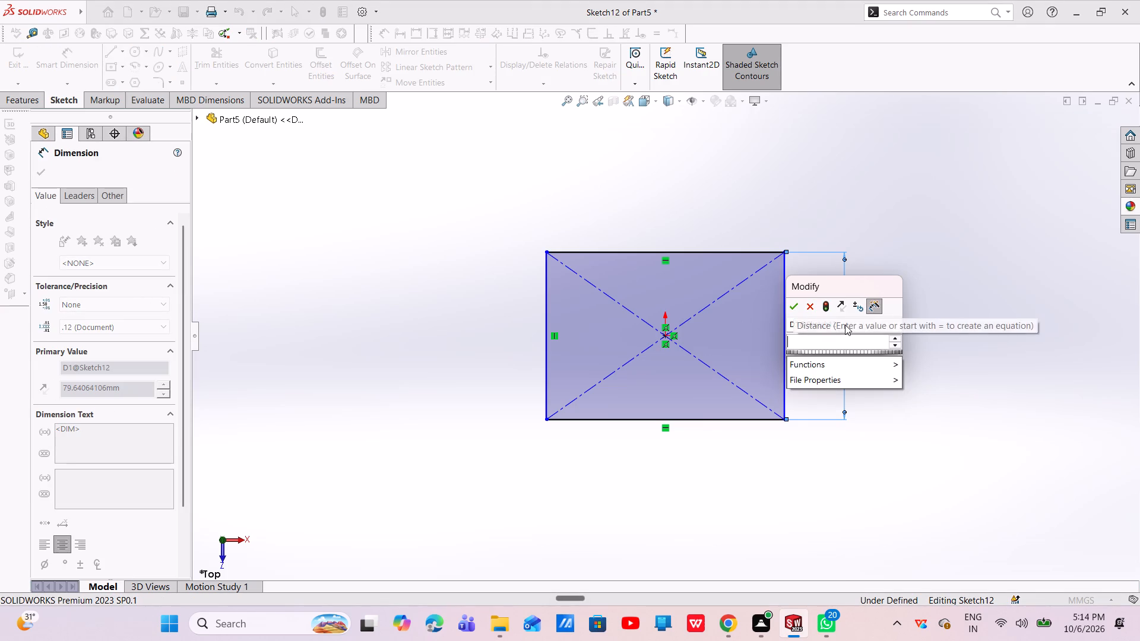
type("100")
key("Return")
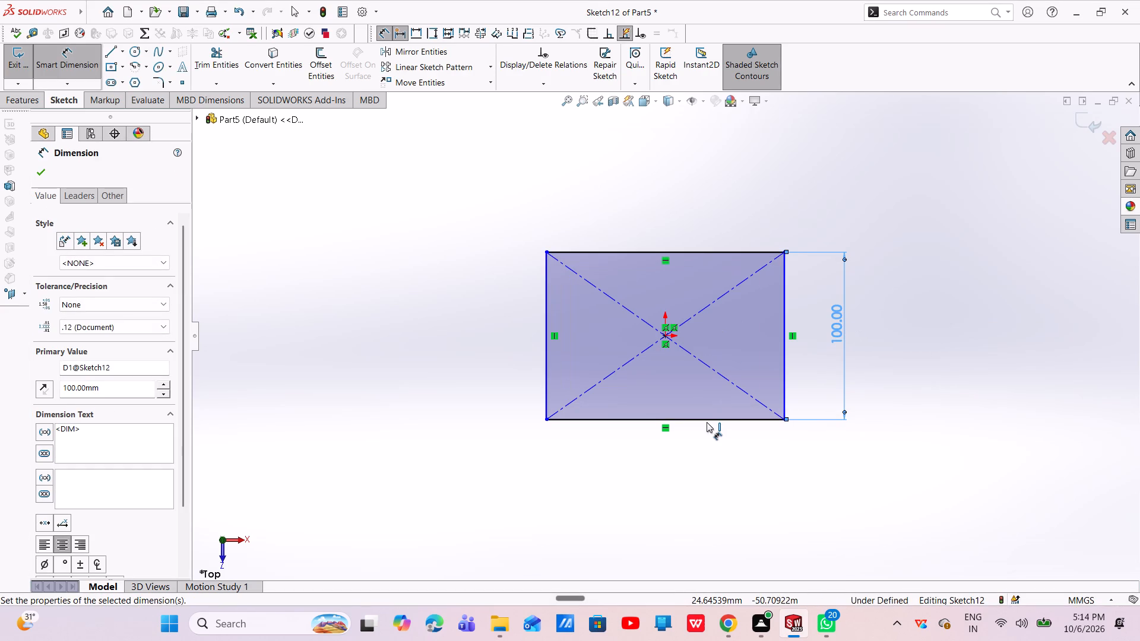
left_click(706, 423)
left_click(691, 462)
key("BackSpace")
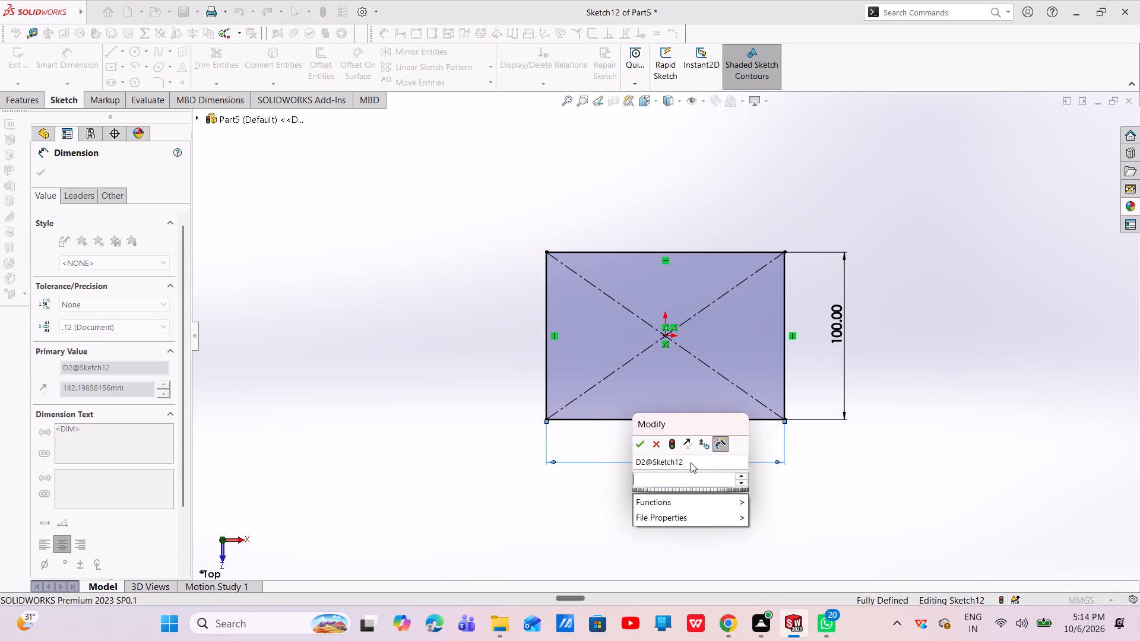
type("85")
key("Return")
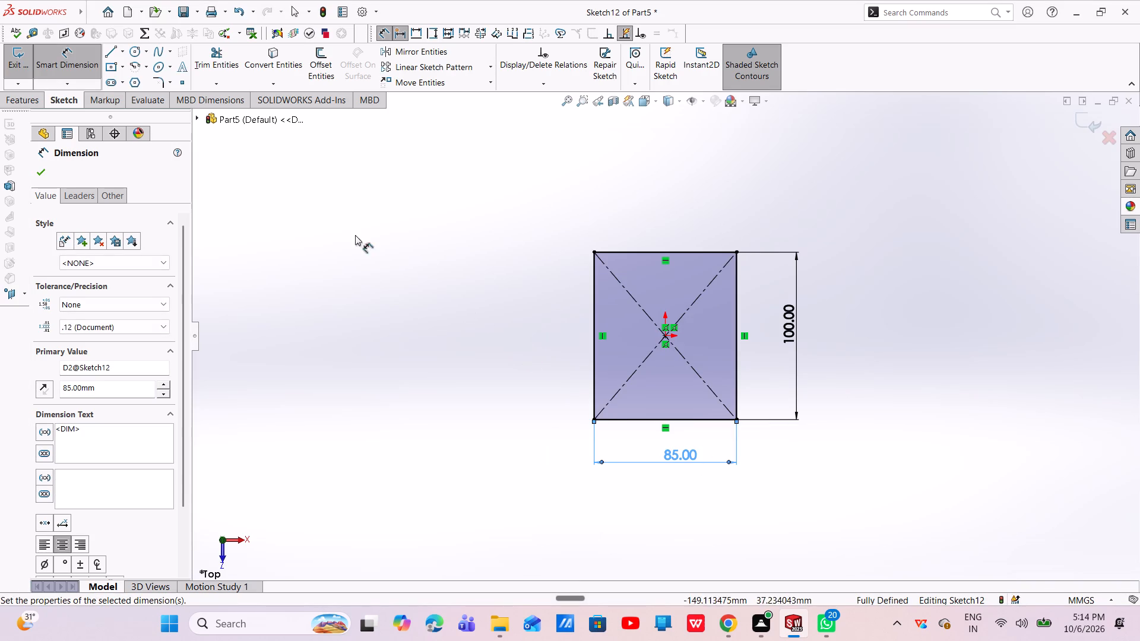
left_click(38, 172)
Extrude the base rectangle 15 mm upward as a blind boss.
left_click(39, 99)
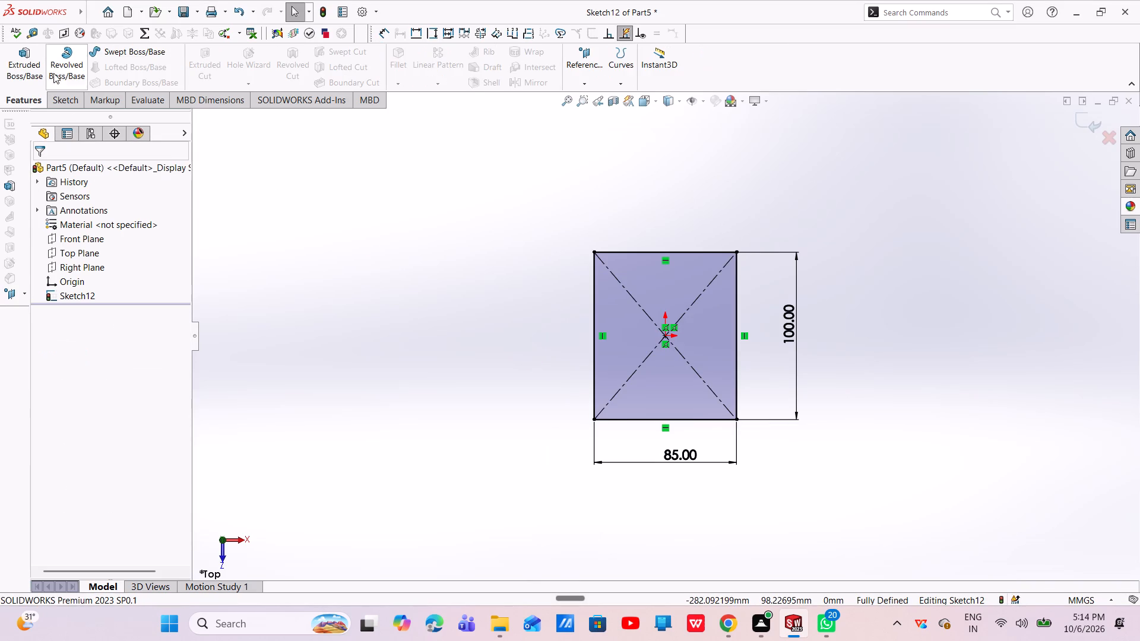
left_click(12, 69)
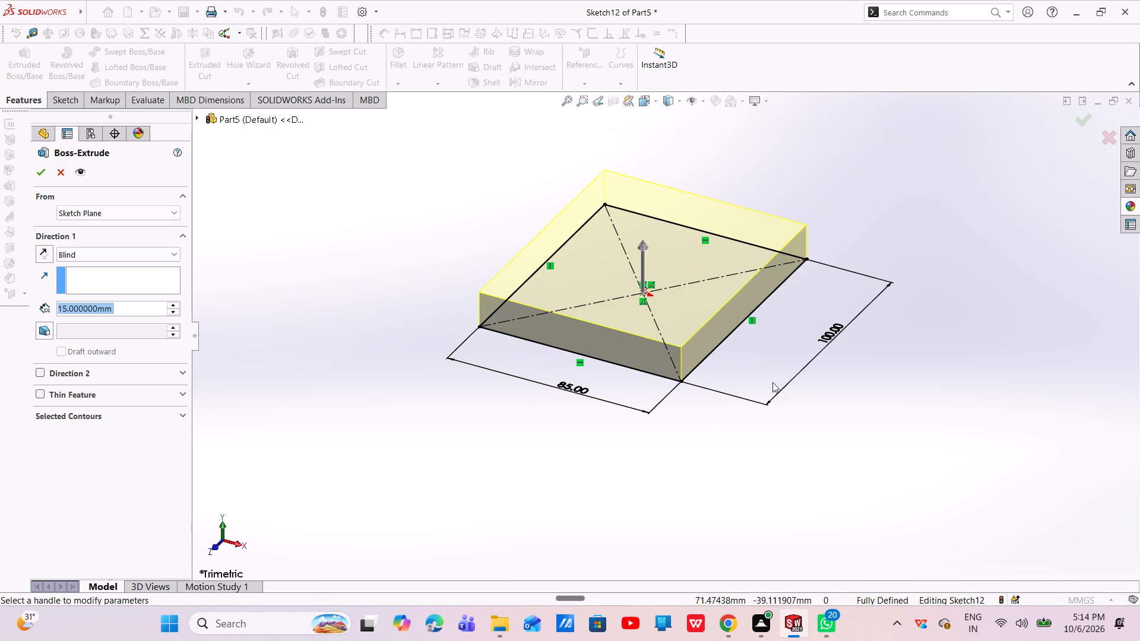
left_click(37, 176)
On the base's 100 mm side face, sketch a stepped line profile about 75 mm tall from the lower rear corner to the base's top edge.
left_click(737, 304)
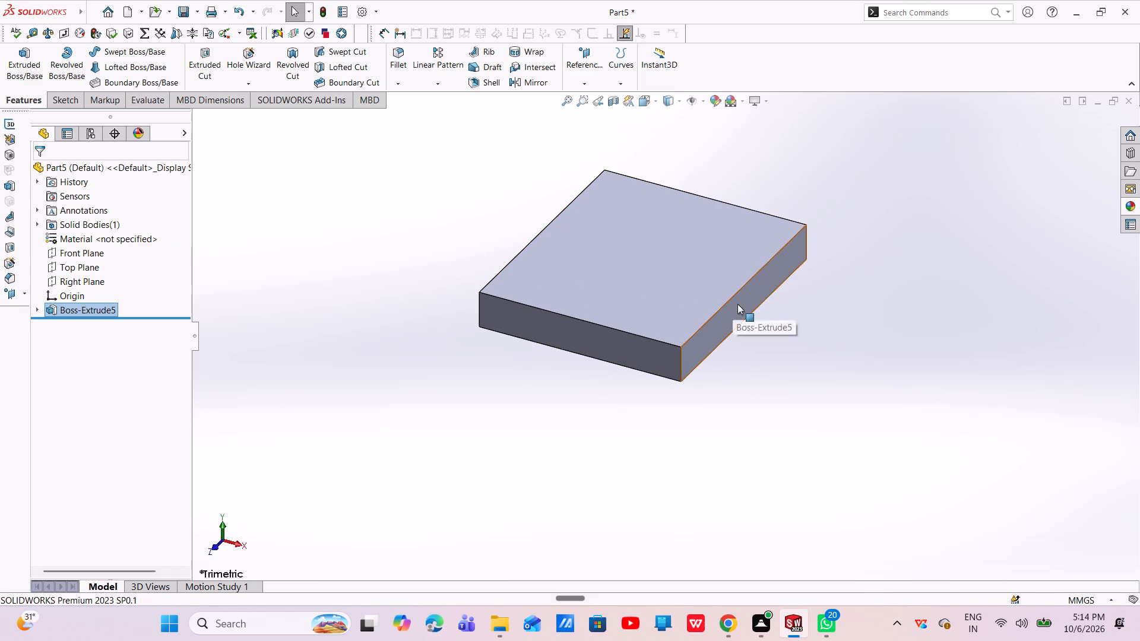
left_click(783, 267)
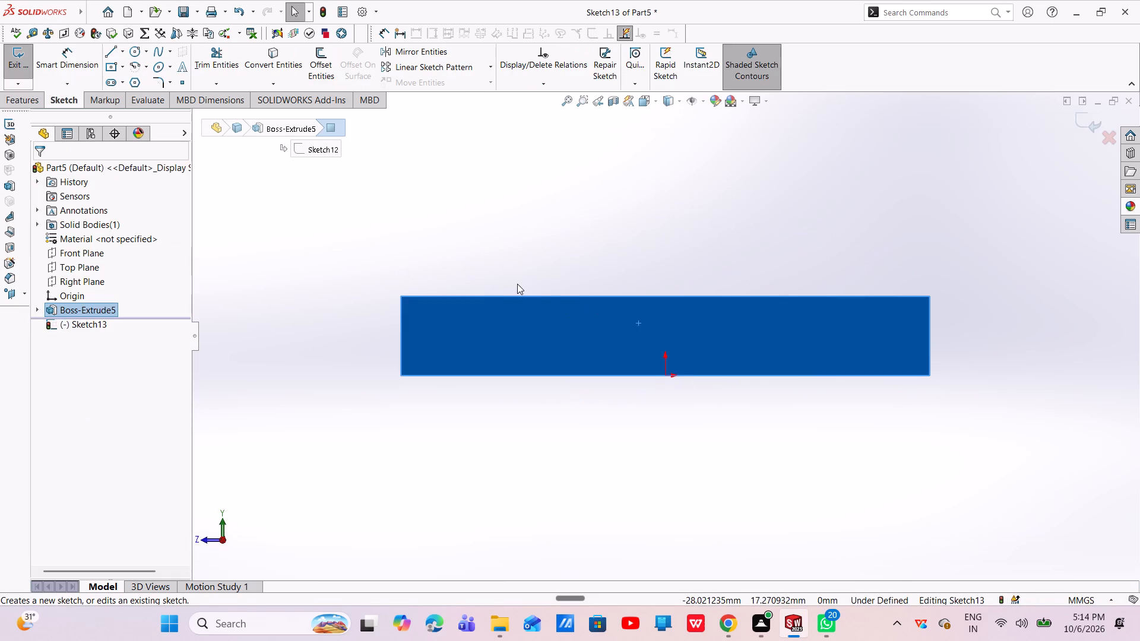
key("Escape")
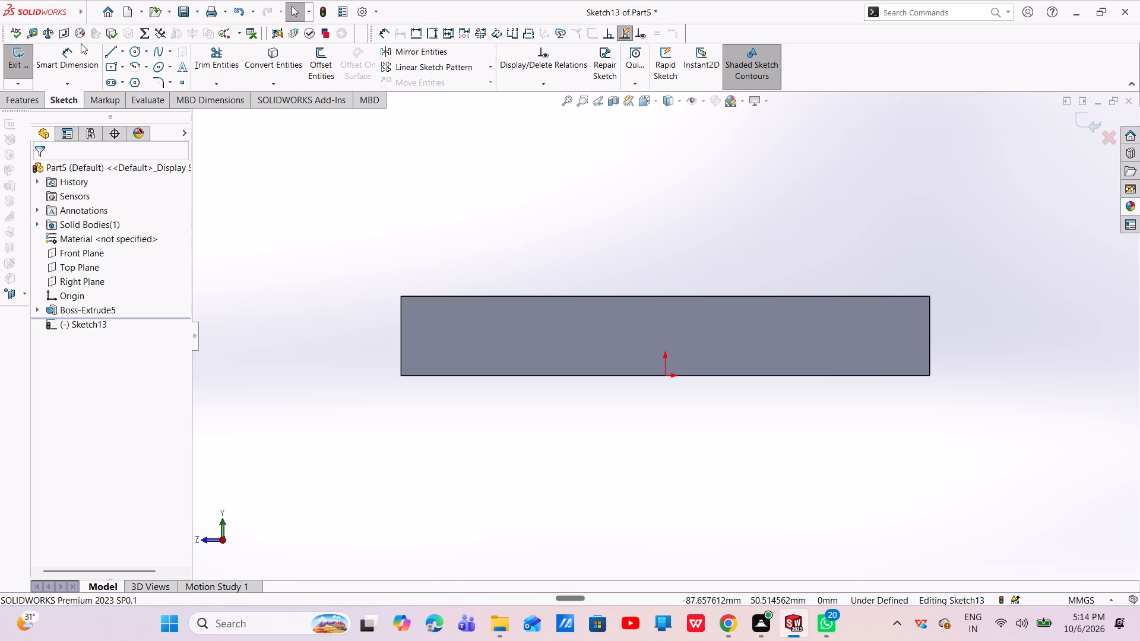
left_click(122, 53)
left_click(122, 64)
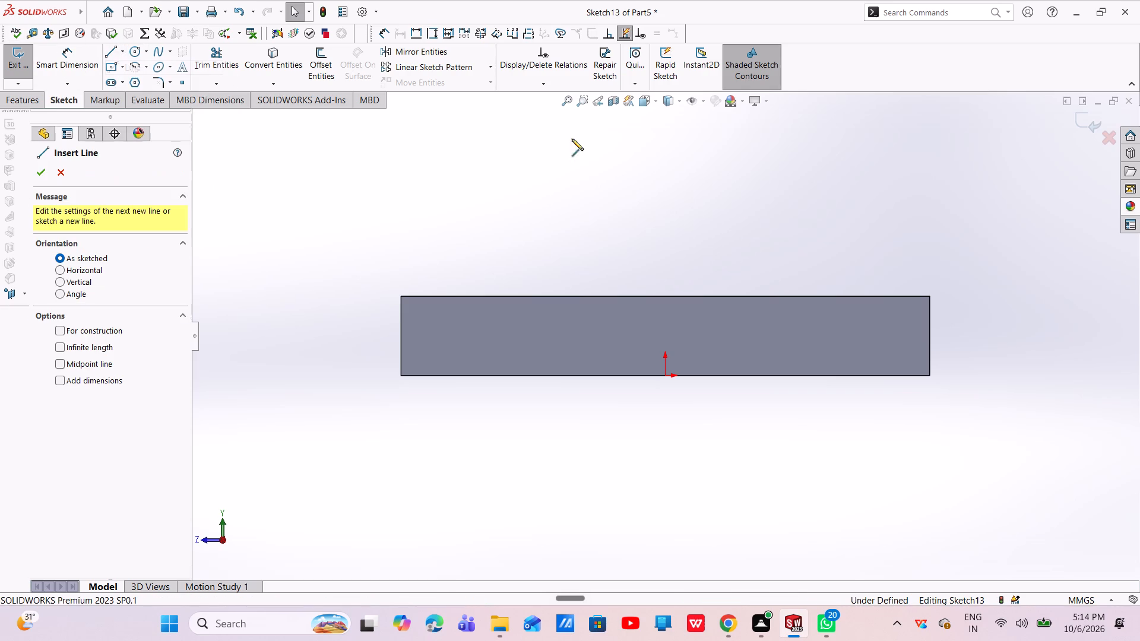
left_click(930, 375)
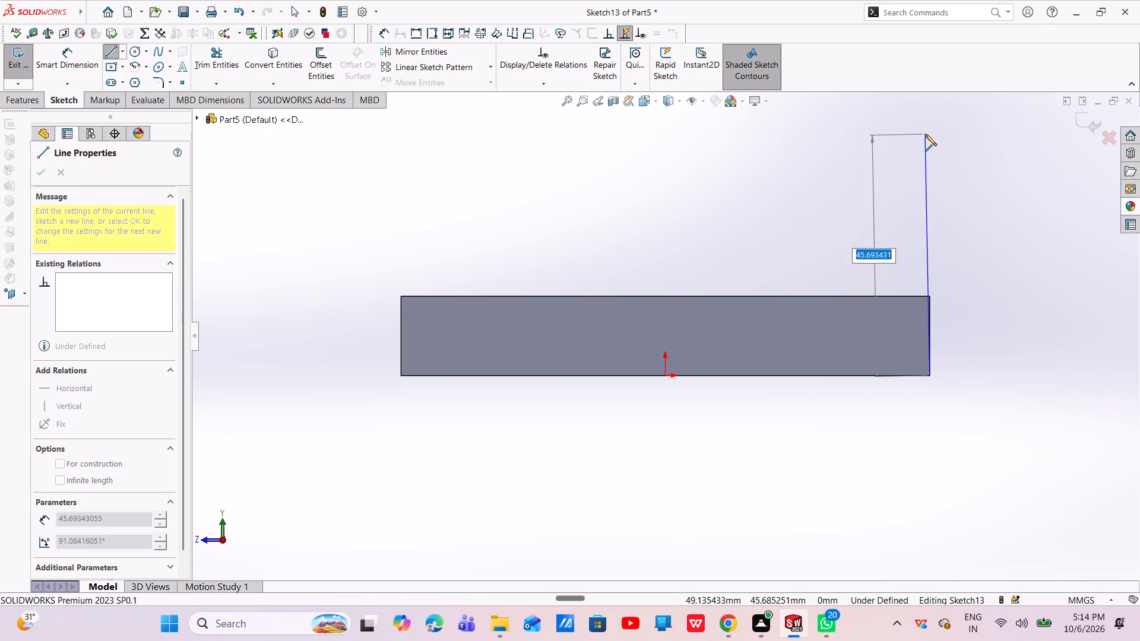
scroll(925, 134, "up", 4)
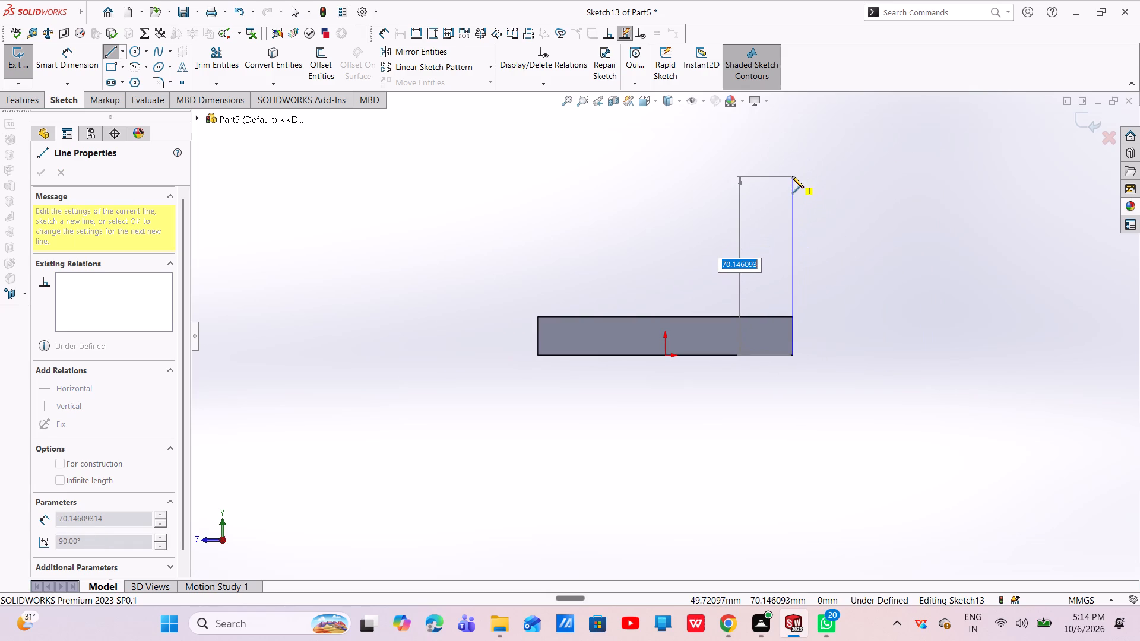
left_click(791, 165)
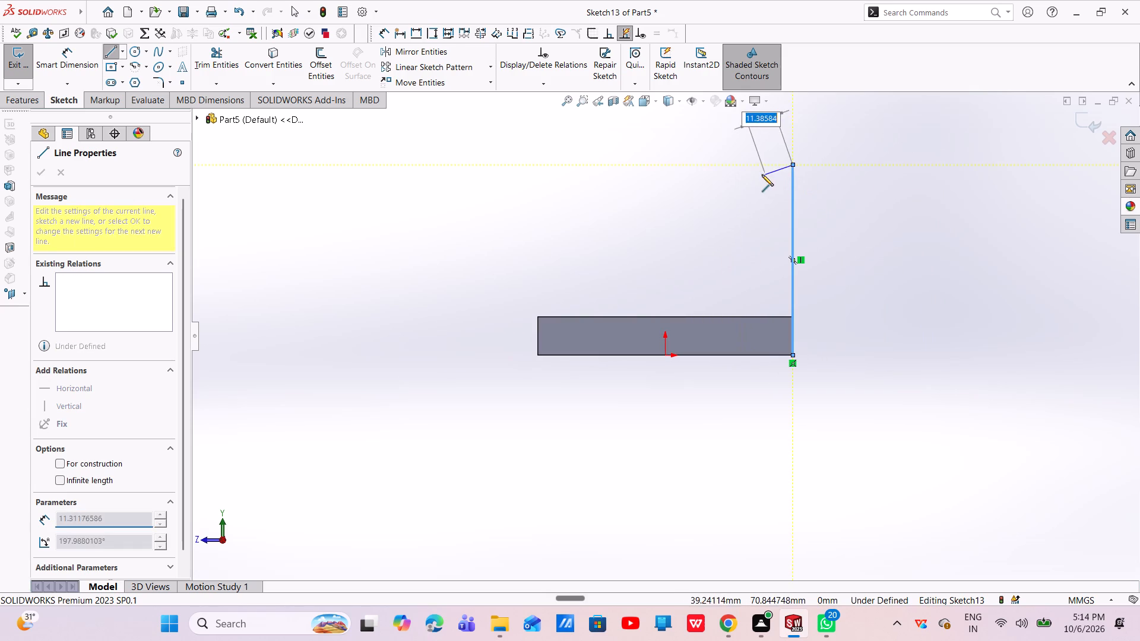
left_click(748, 167)
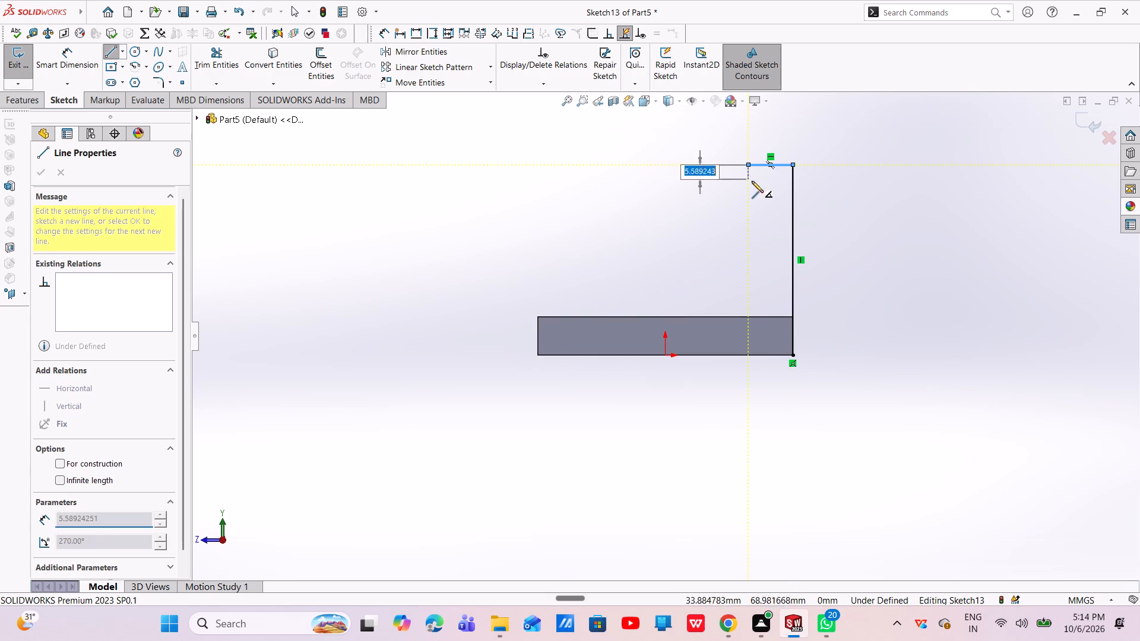
left_click(748, 221)
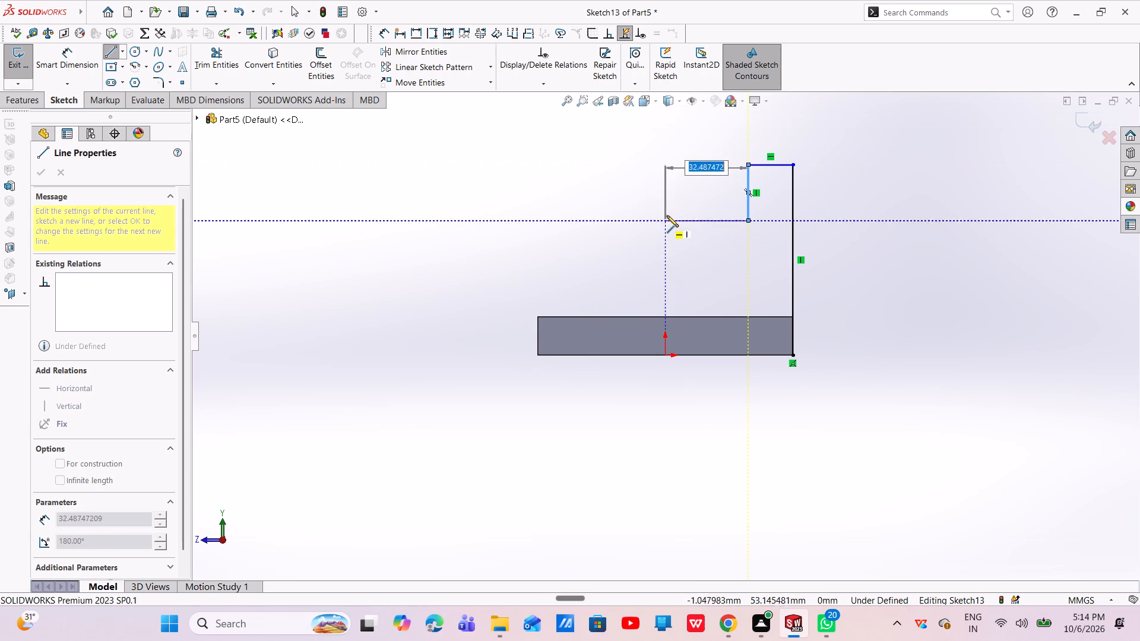
left_click(658, 221)
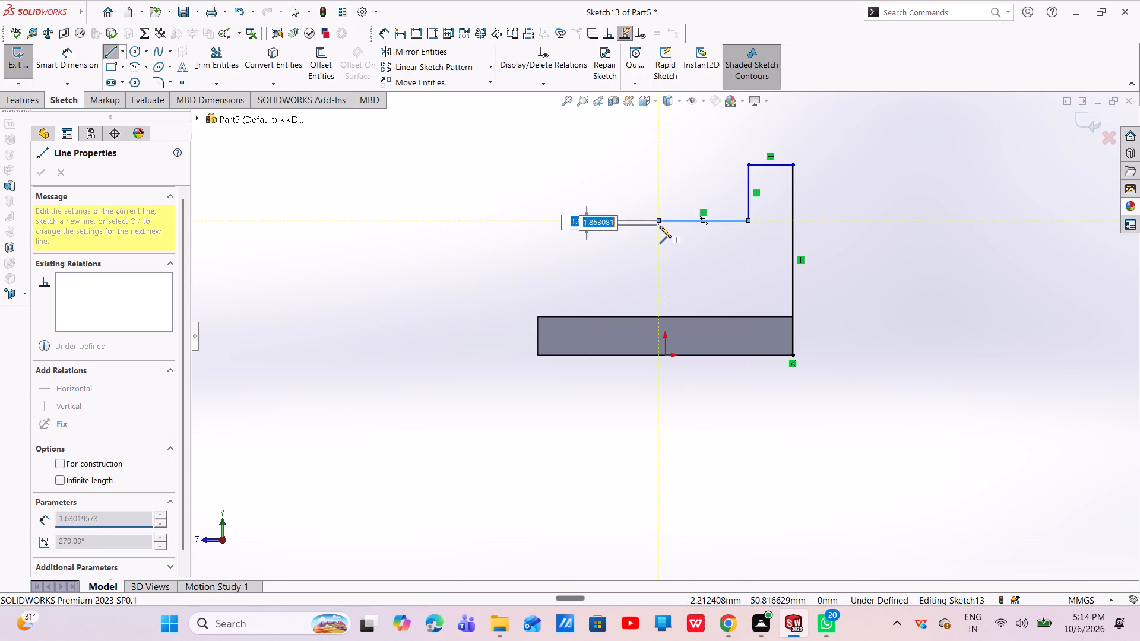
left_click(657, 319)
key("Escape")
key("Escape")
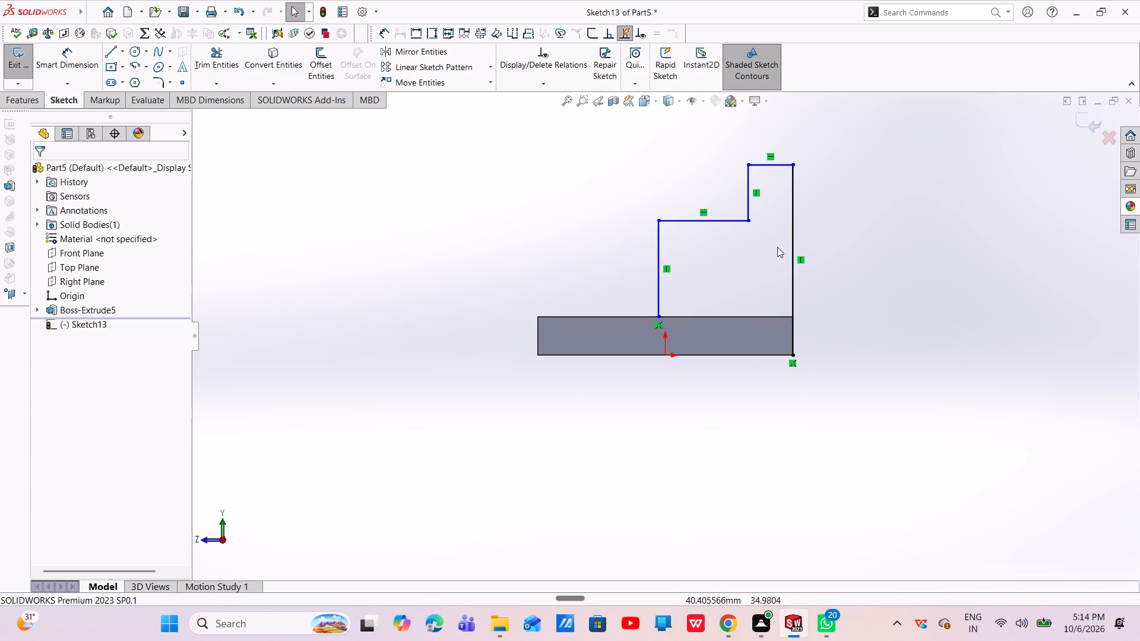
Dimension the stepped profile's rear vertical line 80 mm and its top horizontal line 15 mm.
left_click(69, 66)
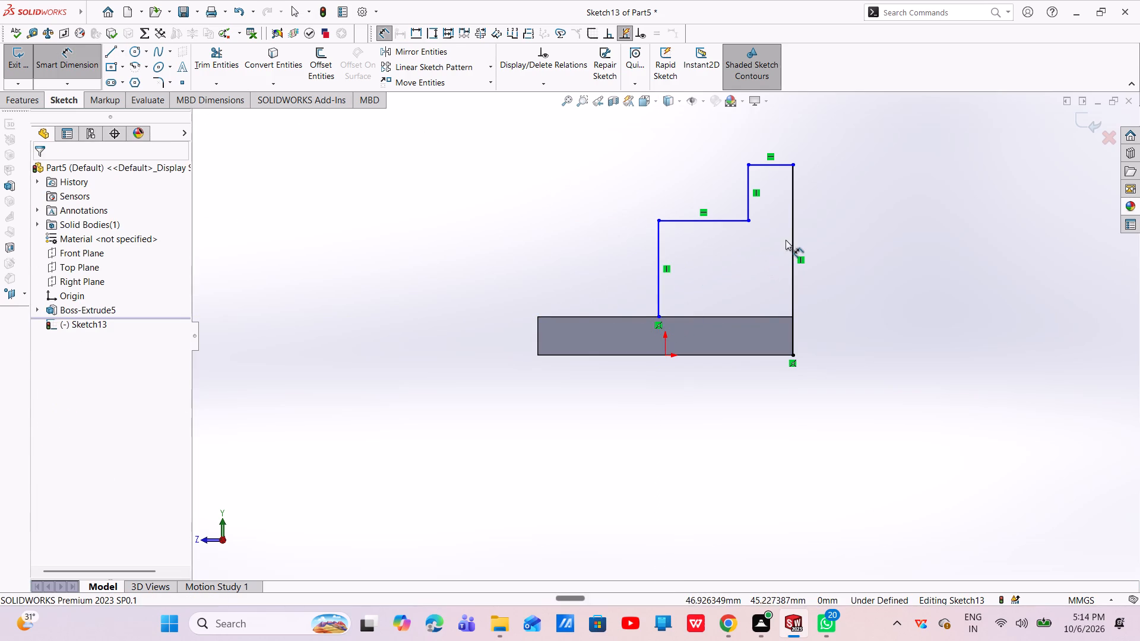
left_click(794, 230)
left_click(861, 239)
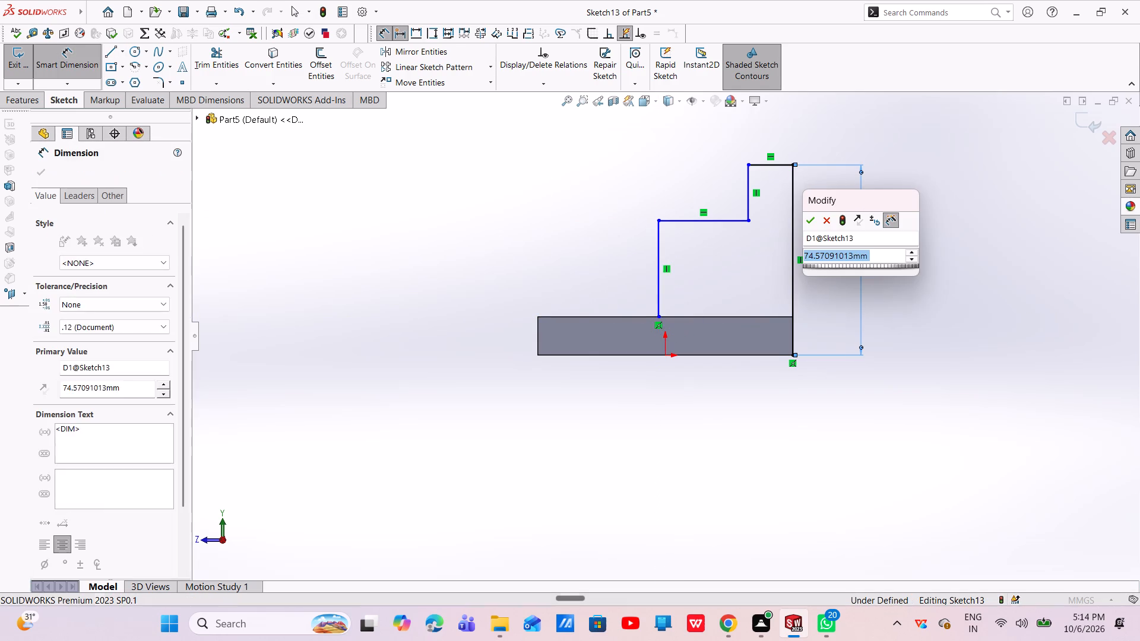
key("BackSpace")
type("80")
key("Return")
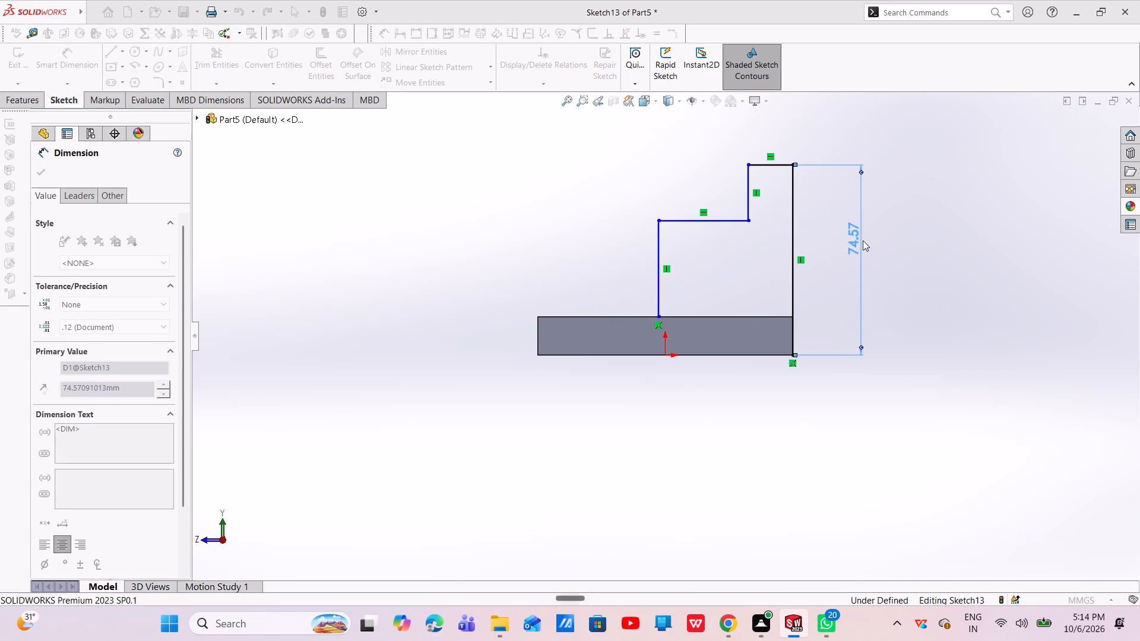
left_click(785, 151)
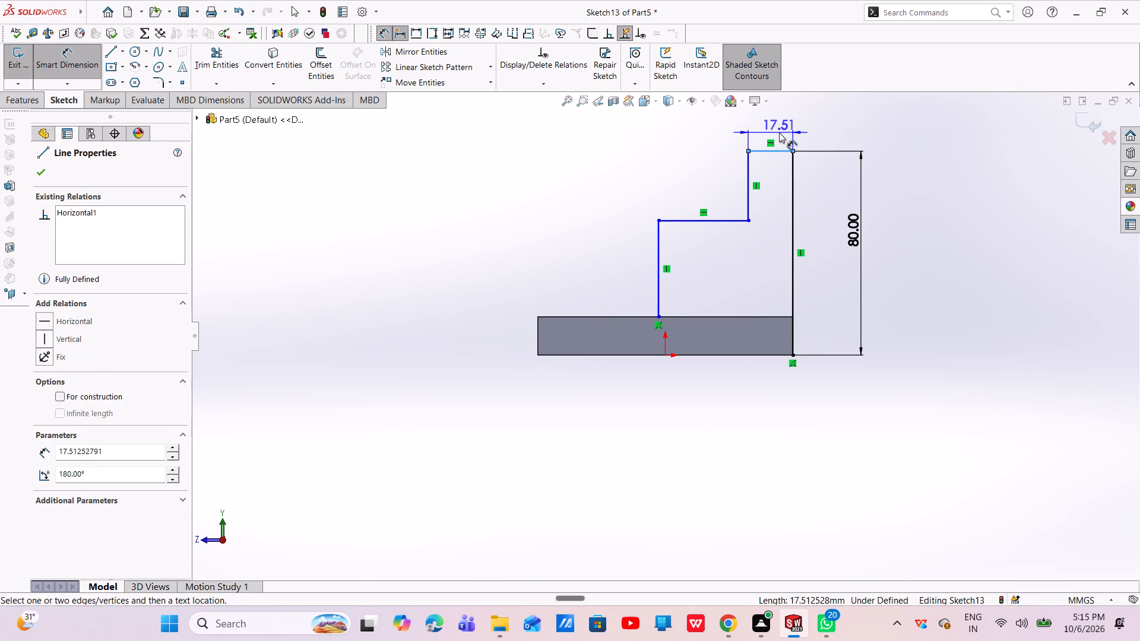
left_click(779, 132)
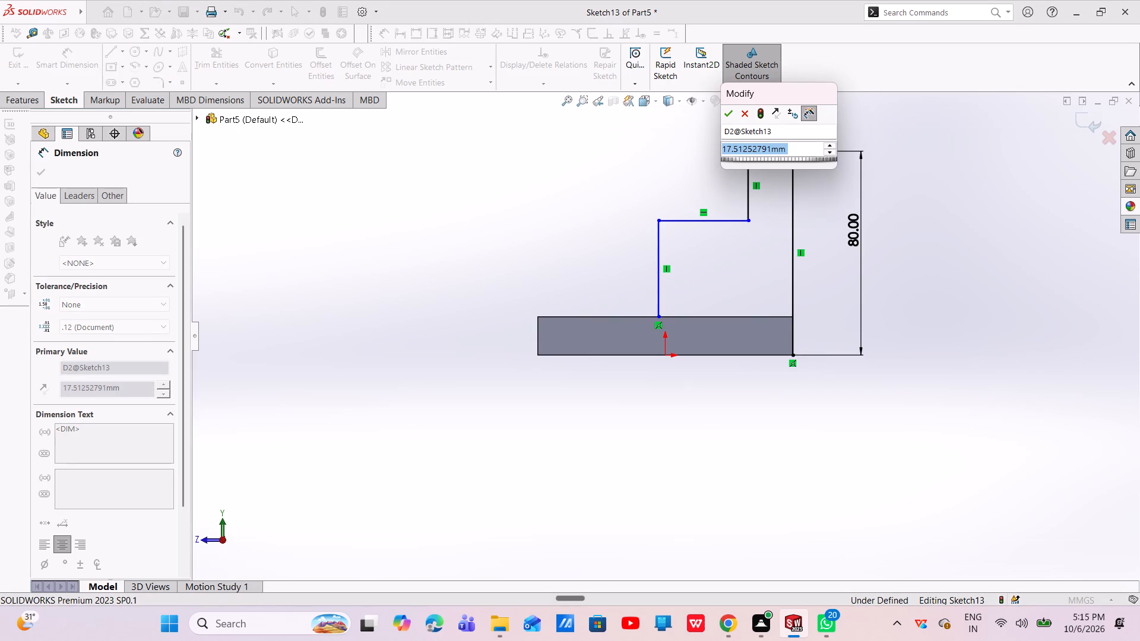
key("BackSpace")
type("15")
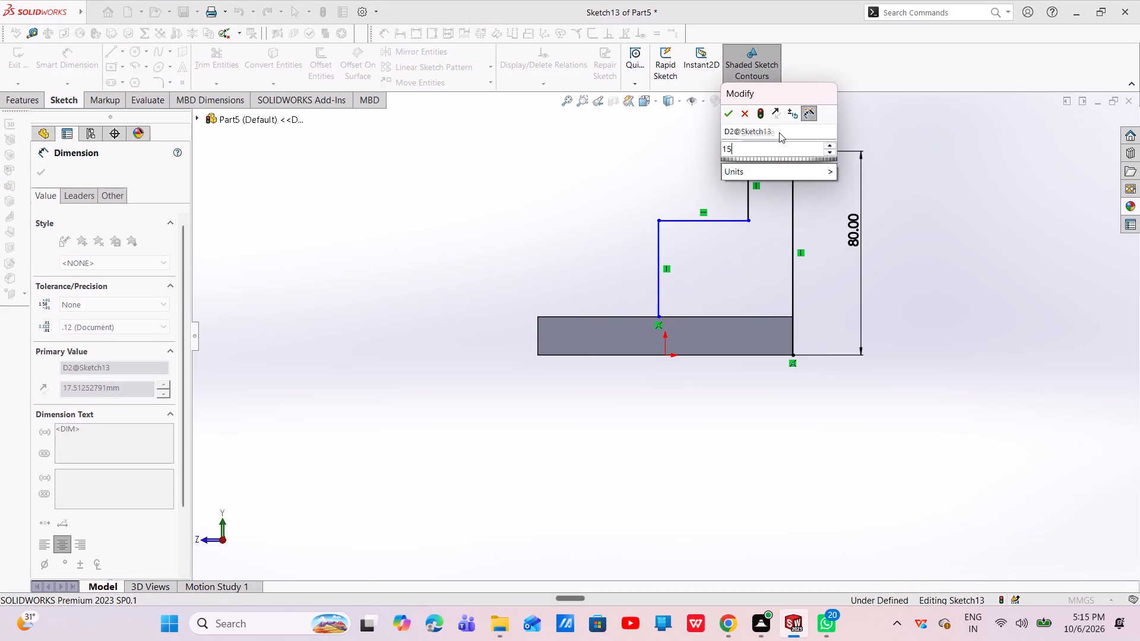
key("Return")
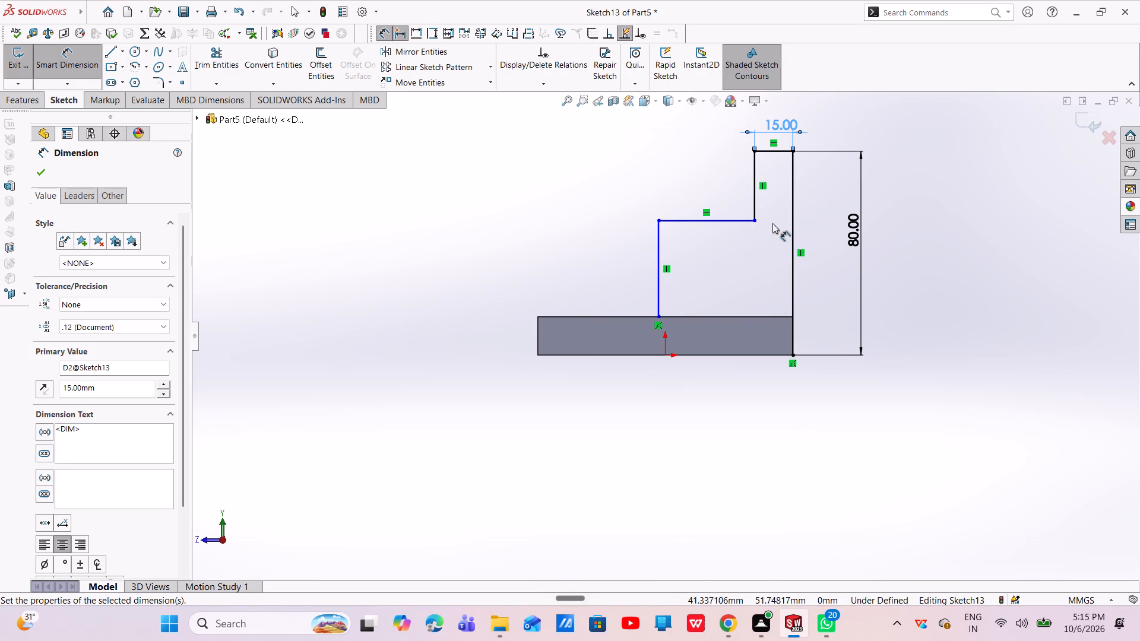
Dimension the stepped profile's upper vertical line 20 mm and its middle horizontal line 35 mm.
left_click(752, 183)
left_click(731, 183)
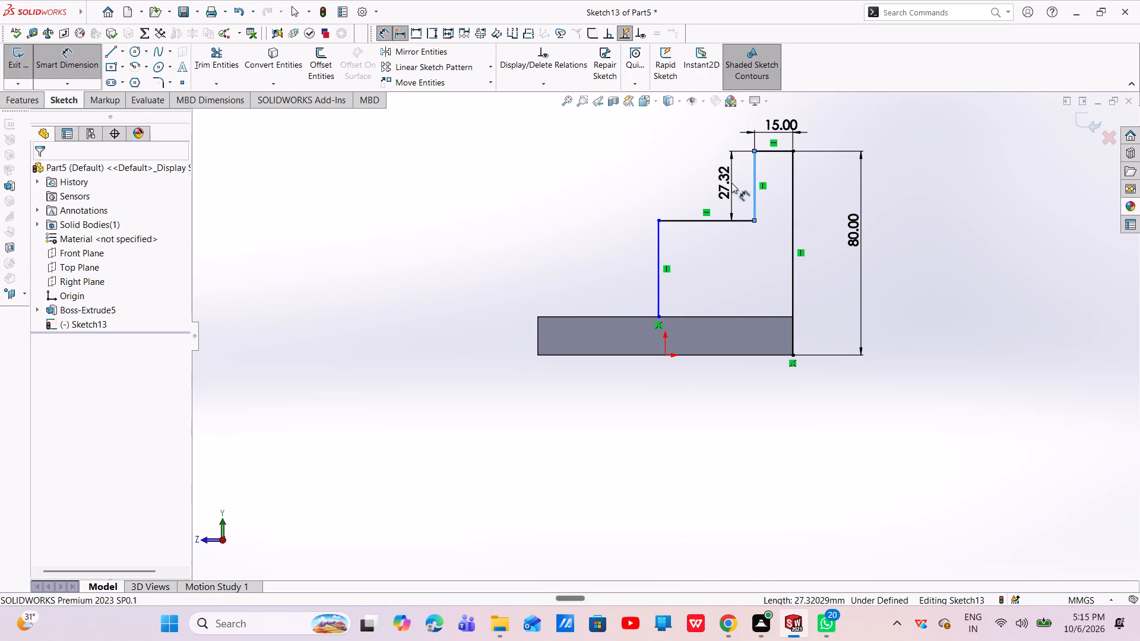
key("BackSpace")
type("20")
key("Return")
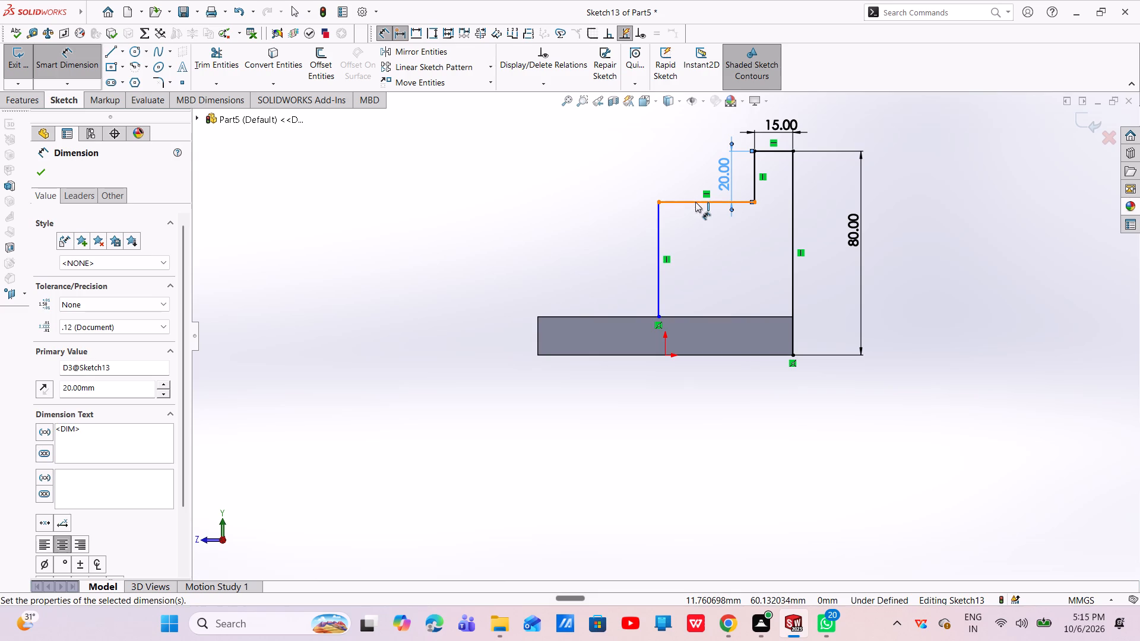
left_click(695, 202)
left_click(709, 240)
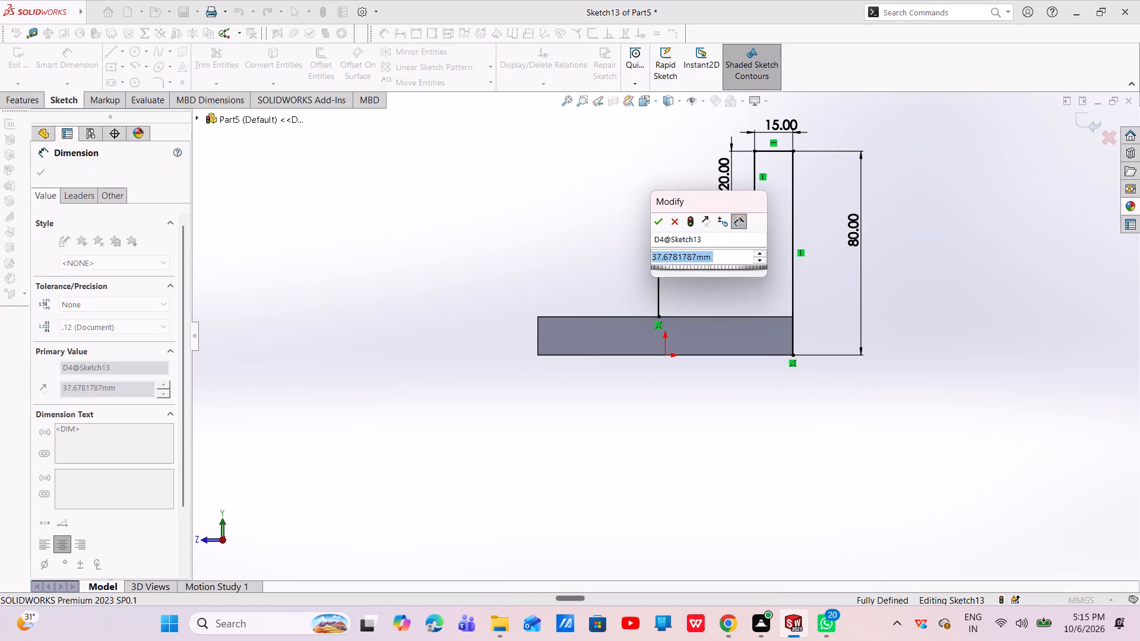
key("BackSpace")
type("35")
key("Return")
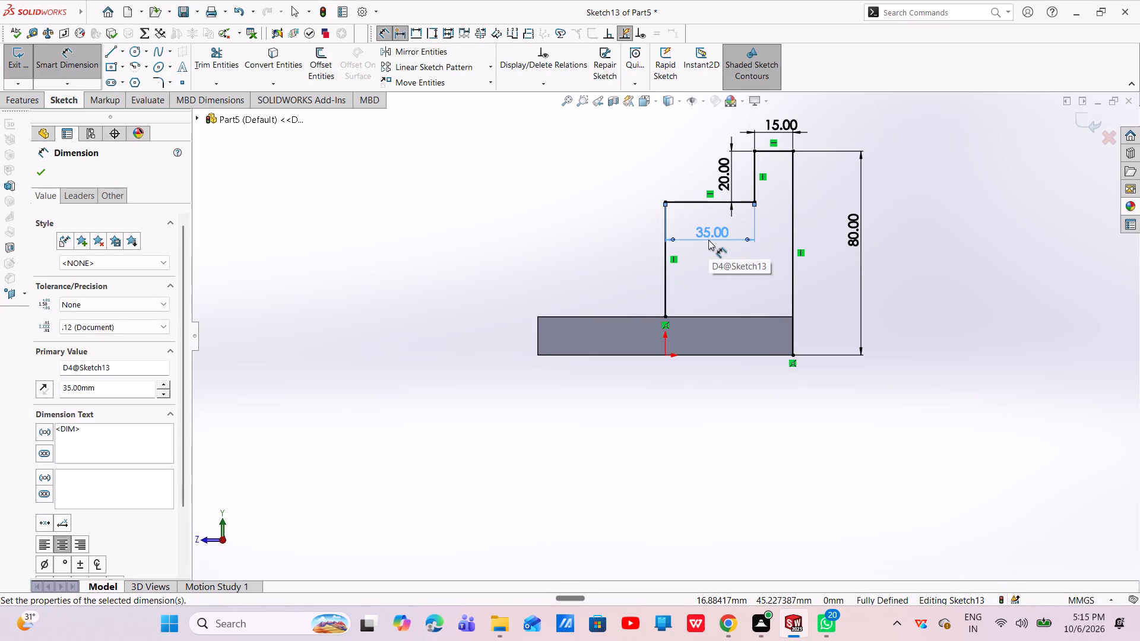
key("Escape")
key("Escape")
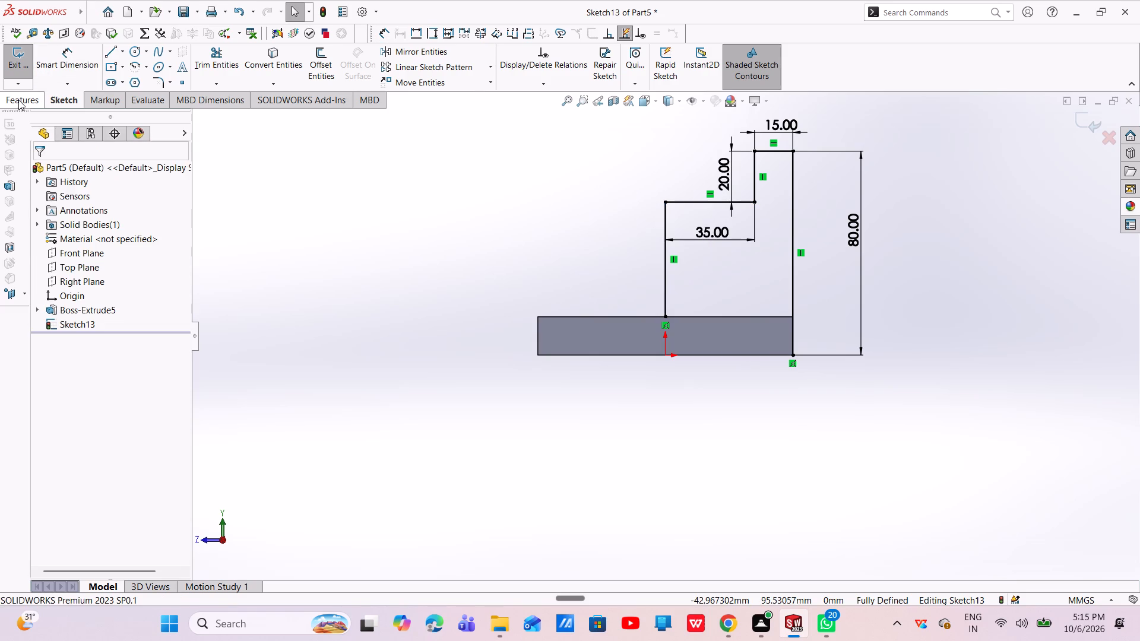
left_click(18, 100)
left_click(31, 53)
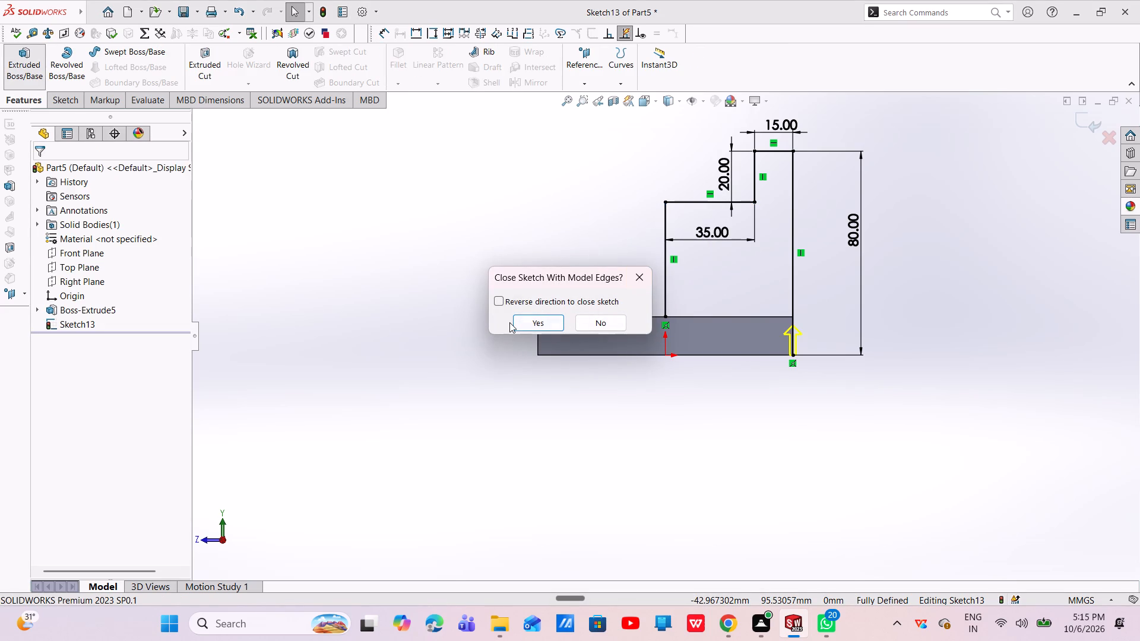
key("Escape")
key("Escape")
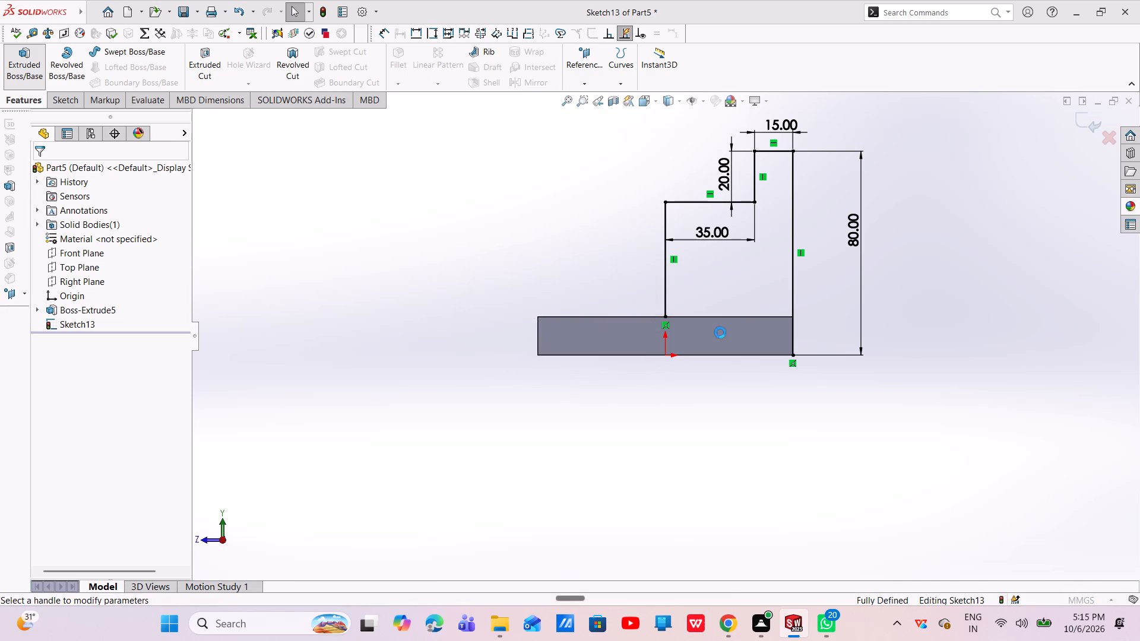
Close the stepped profile with a 50 mm horizontal line along the base's top edge.
left_click(50, 102)
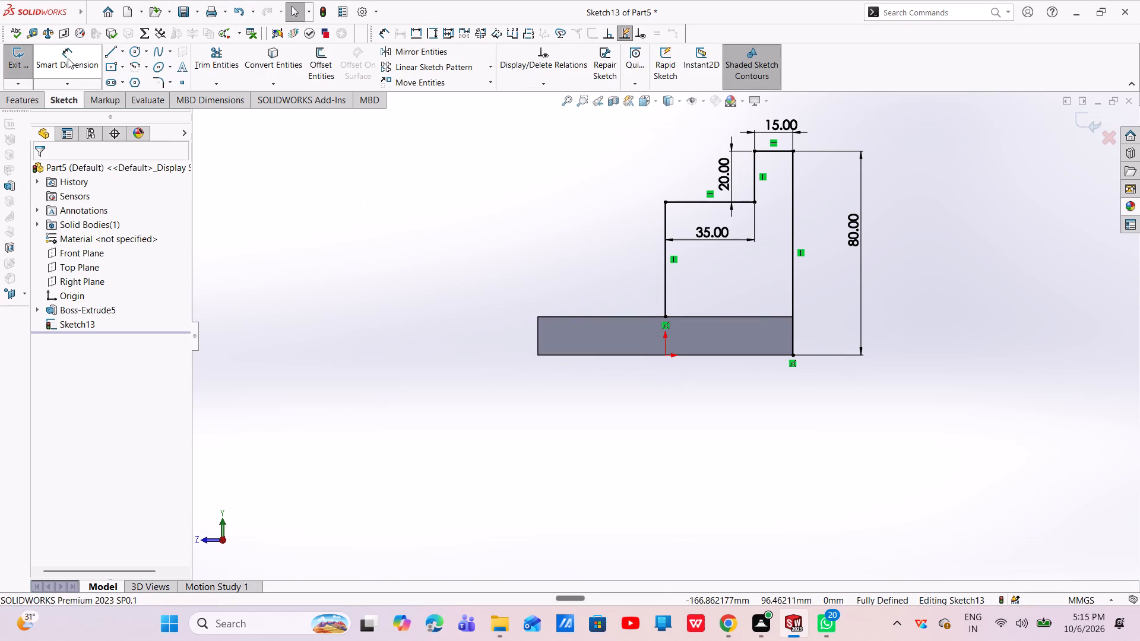
left_click(106, 58)
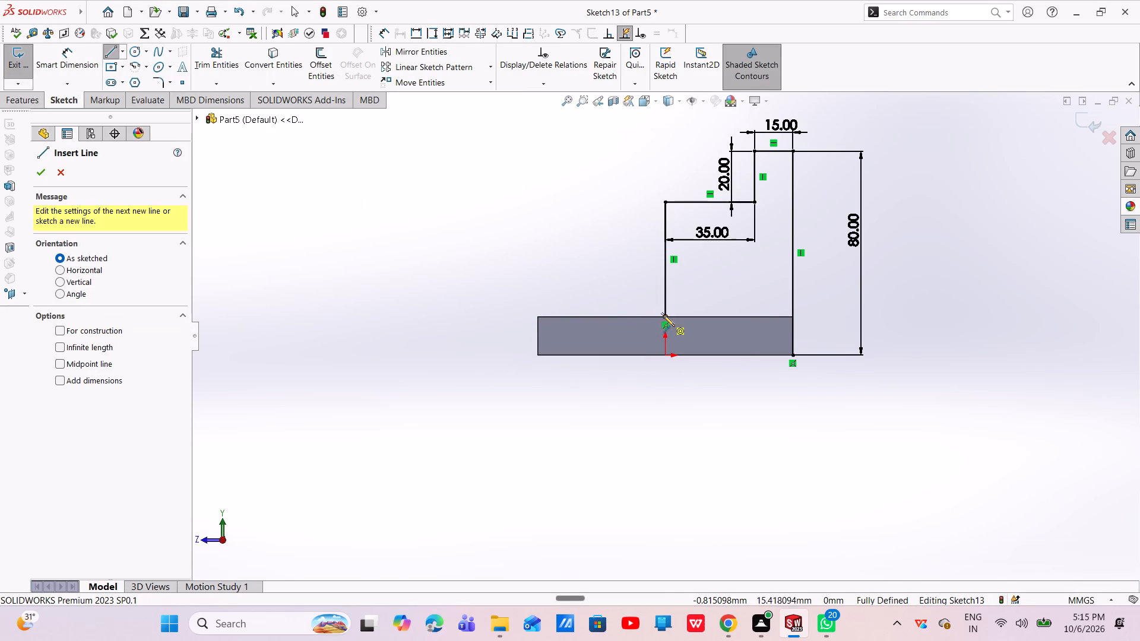
left_click(663, 315)
left_click(791, 316)
key("Escape")
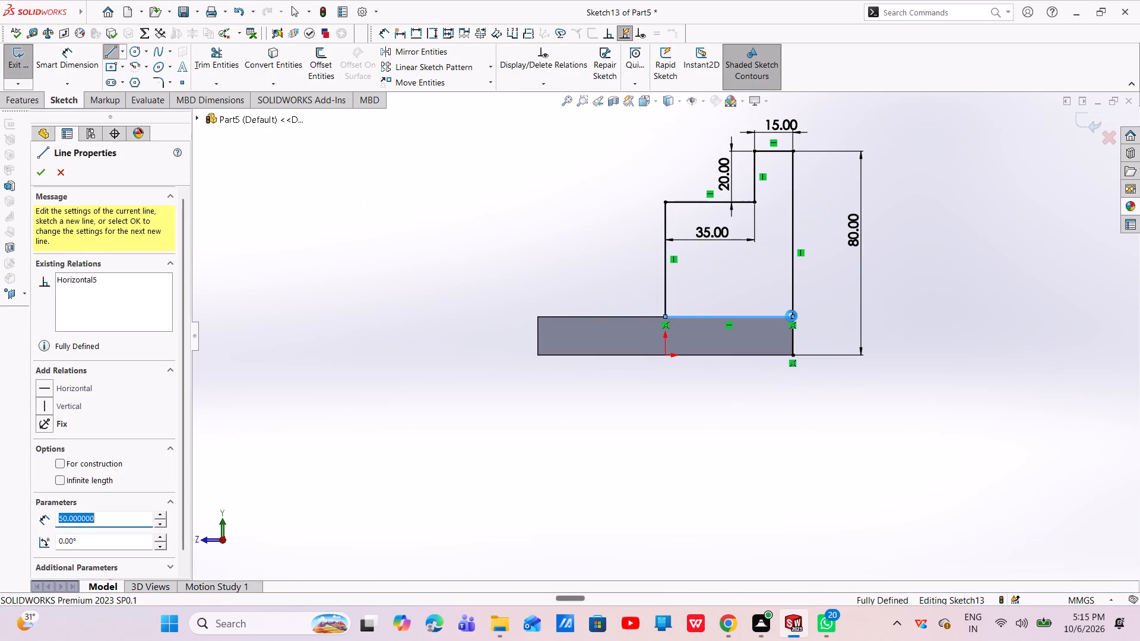
key("Escape")
Extrude the closed stepped region 15 mm as a blind boss, reversed inward over the base and merged with it.
left_click(29, 97)
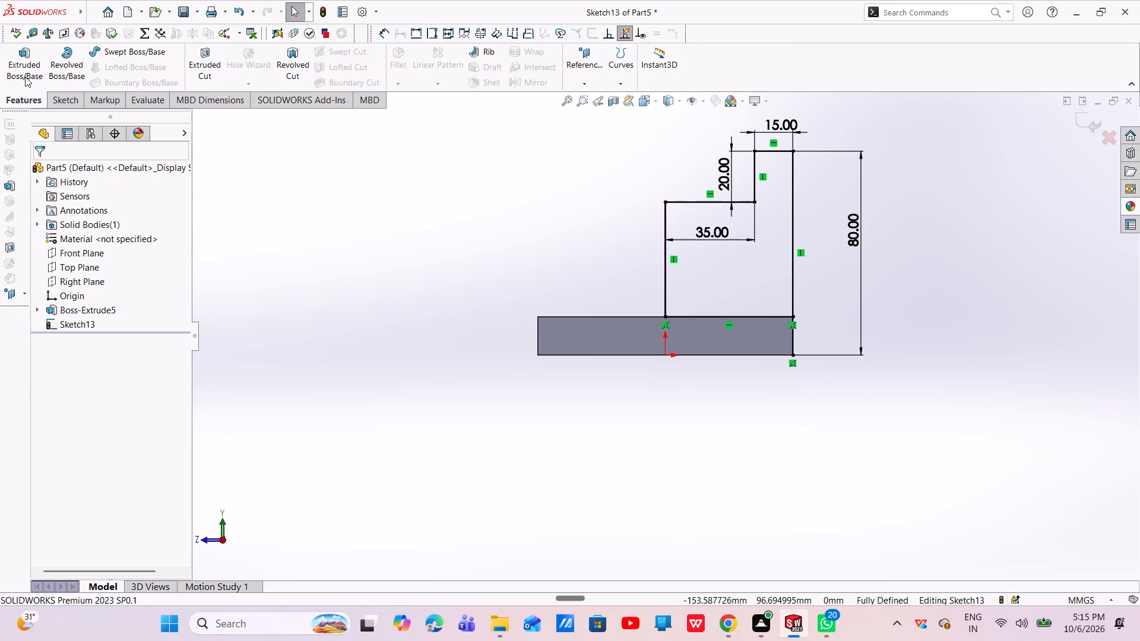
left_click(25, 75)
middle_click_drag(689, 266, 767, 309)
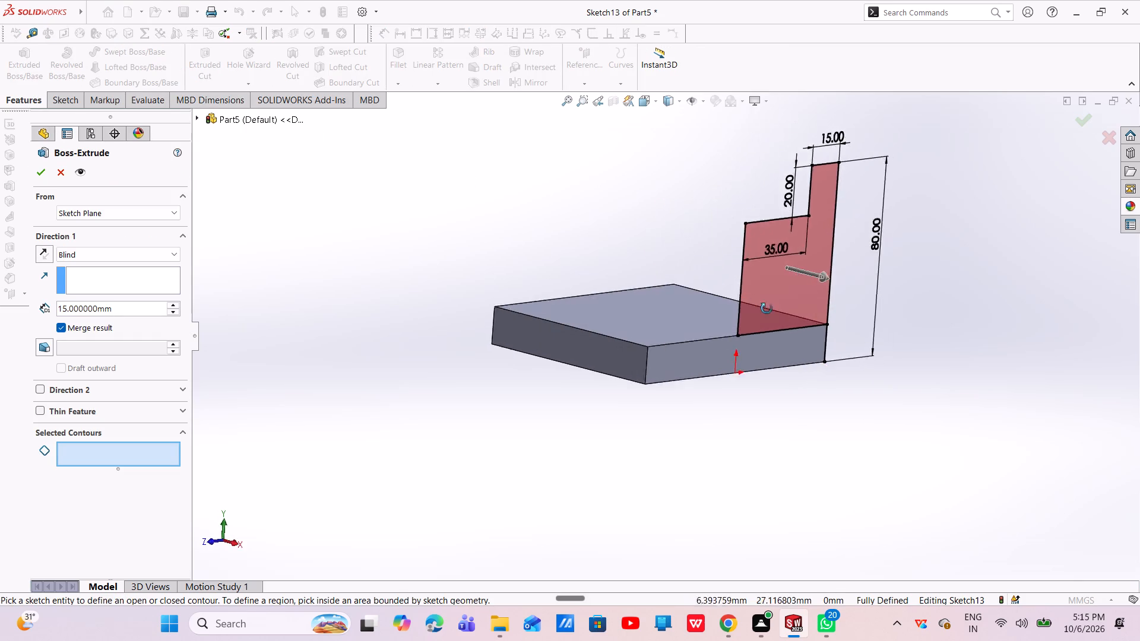
middle_click_drag(767, 309, 807, 323)
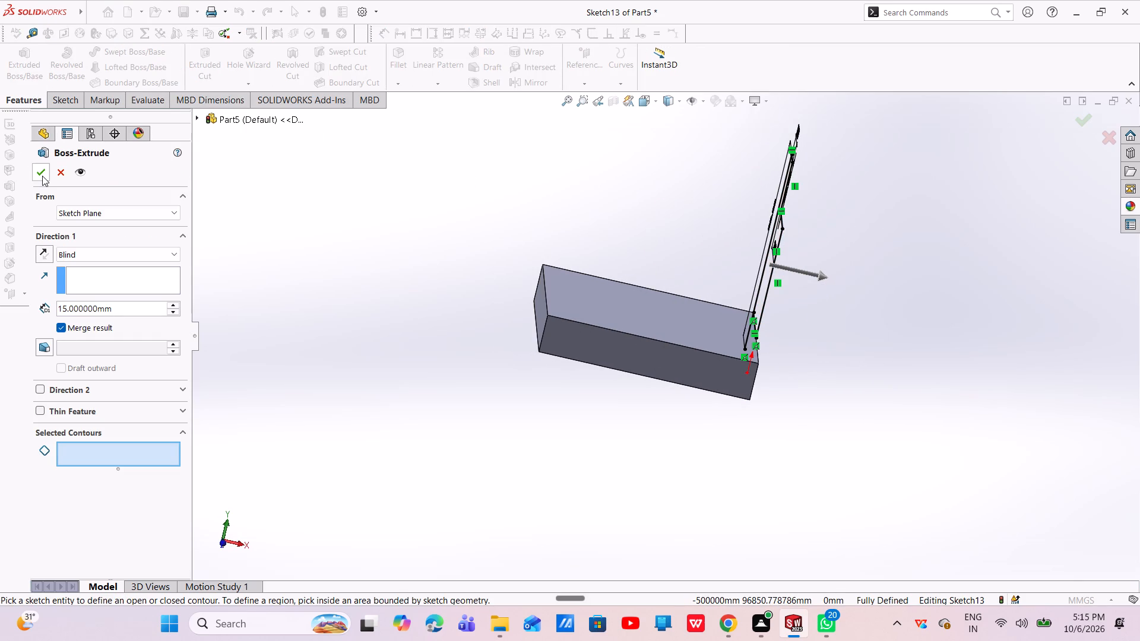
left_click(50, 253)
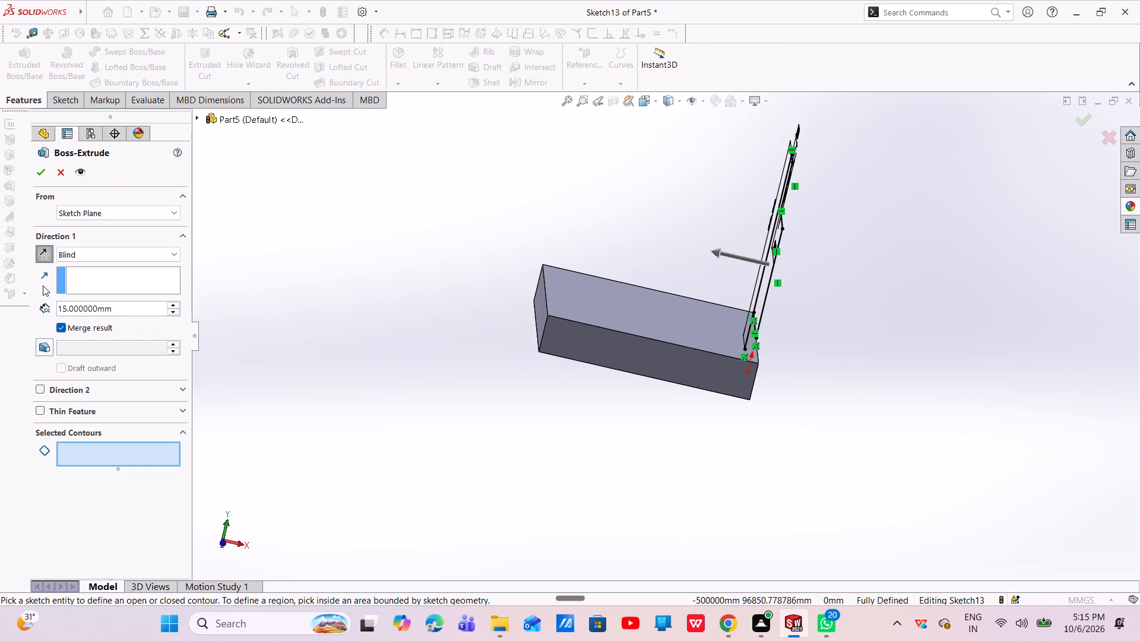
left_click(83, 452)
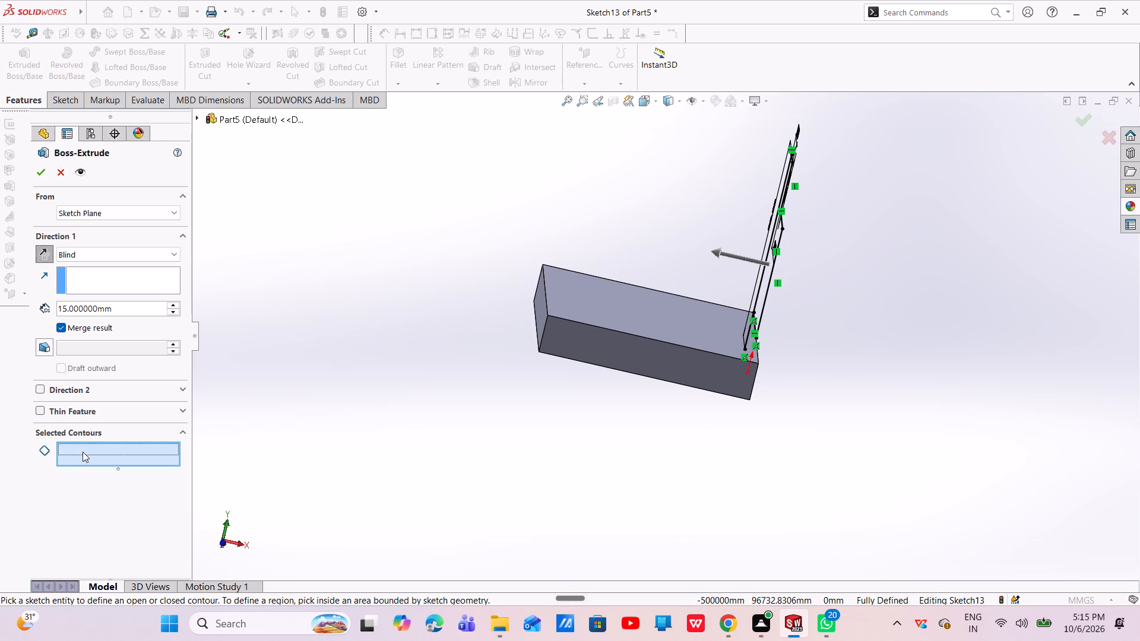
middle_click_drag(705, 393, 632, 392)
left_click(794, 268)
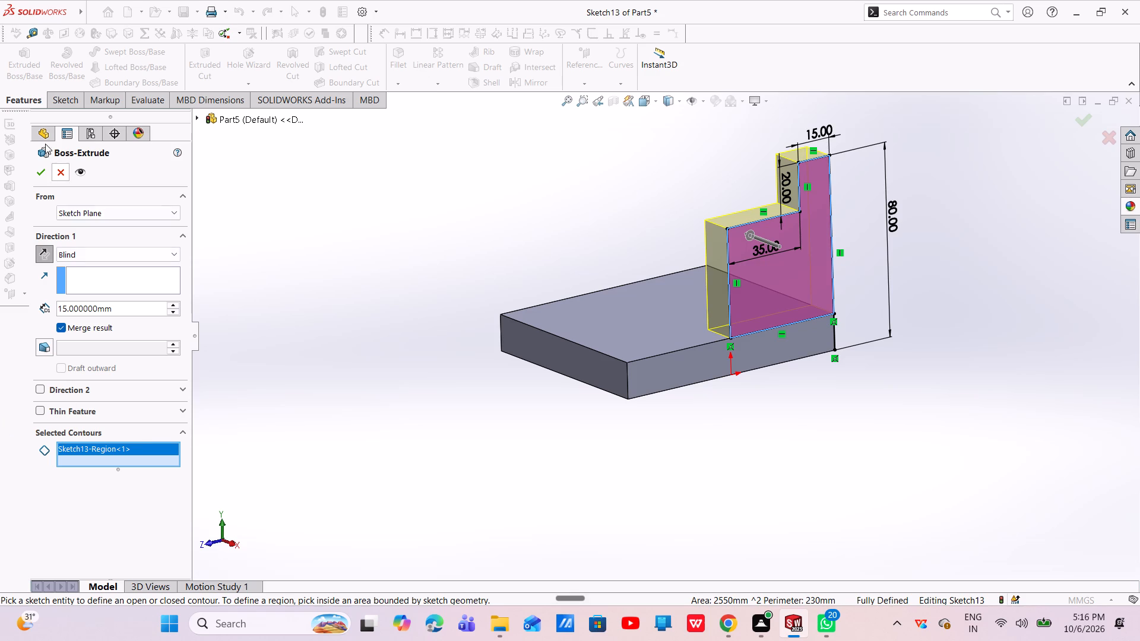
left_click(36, 175)
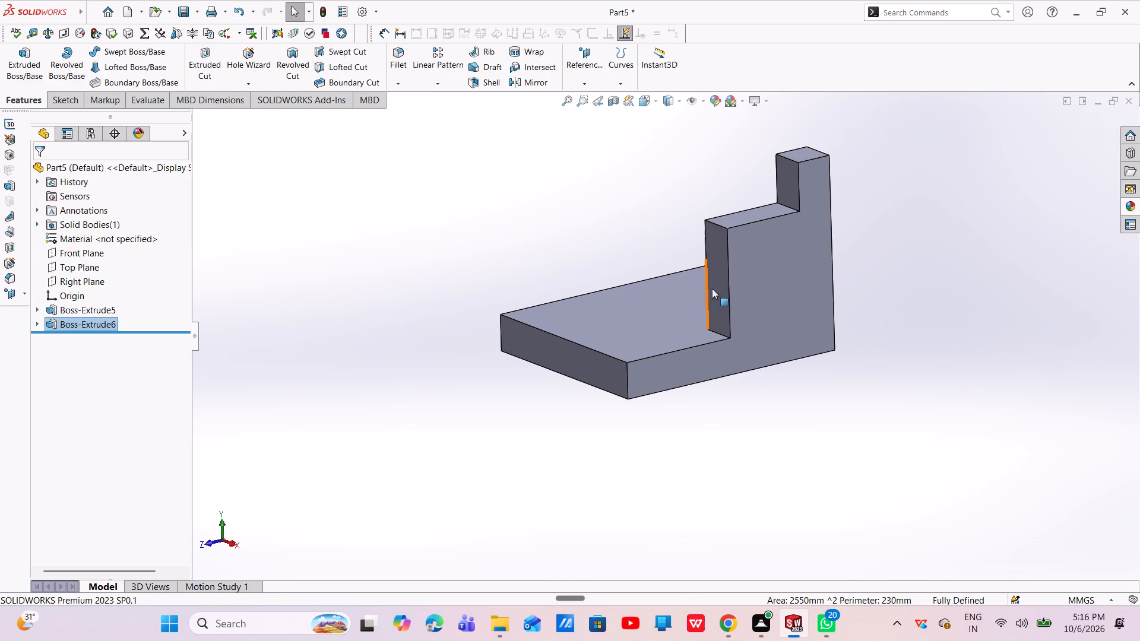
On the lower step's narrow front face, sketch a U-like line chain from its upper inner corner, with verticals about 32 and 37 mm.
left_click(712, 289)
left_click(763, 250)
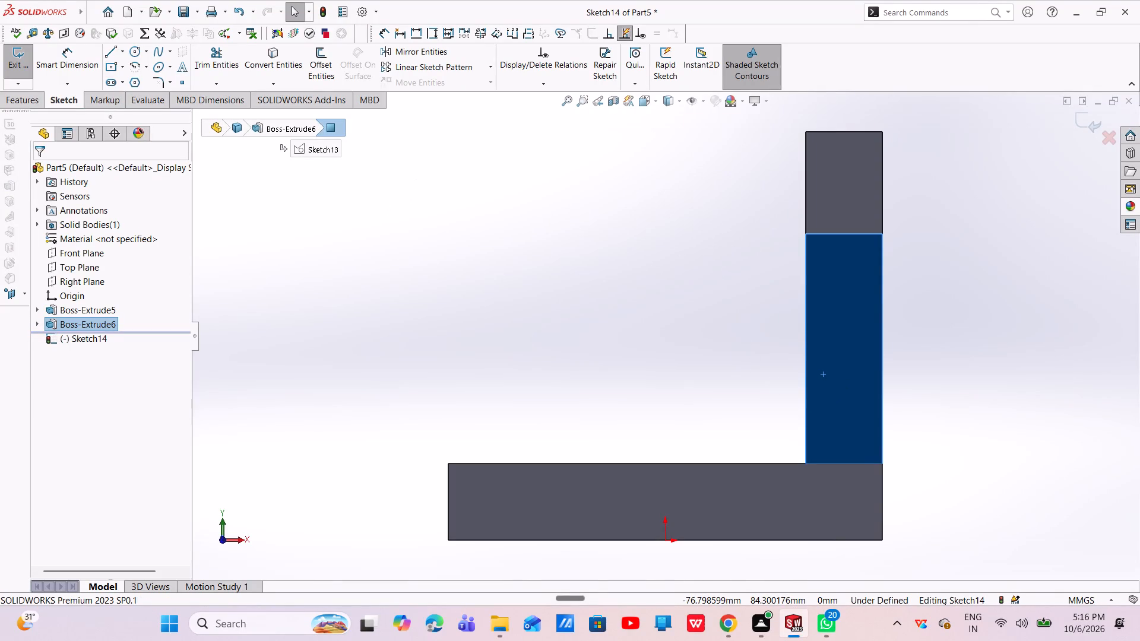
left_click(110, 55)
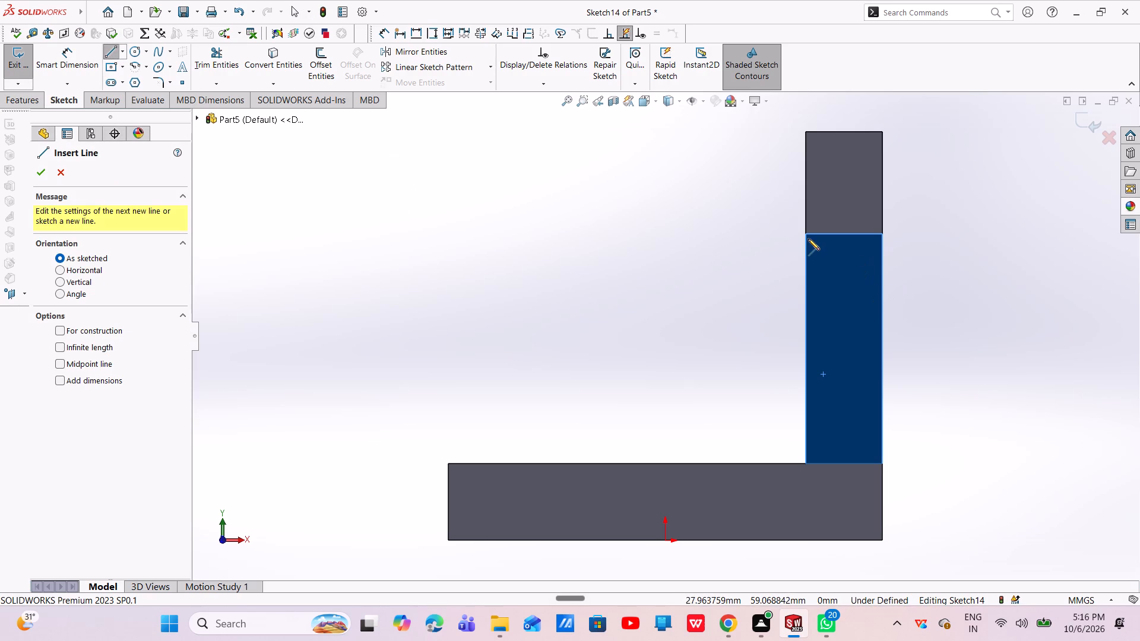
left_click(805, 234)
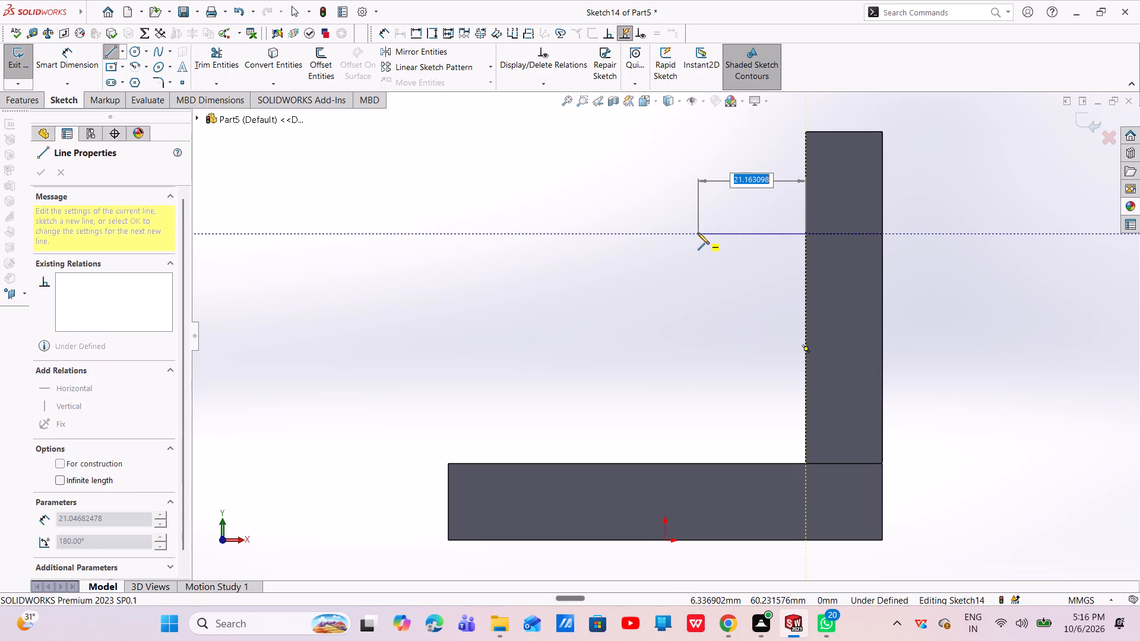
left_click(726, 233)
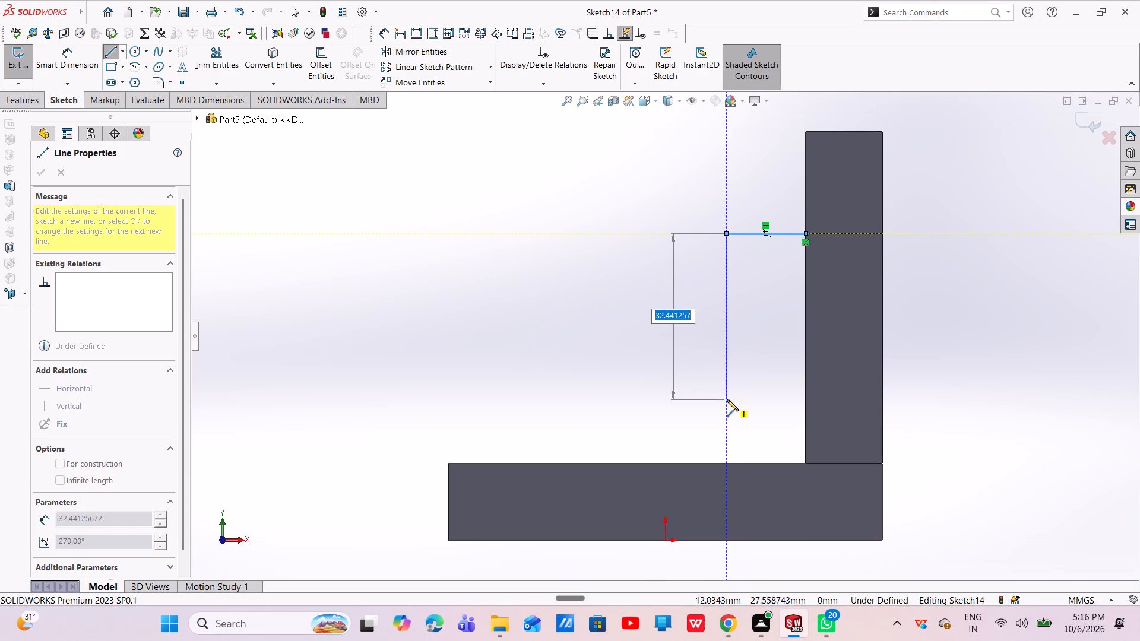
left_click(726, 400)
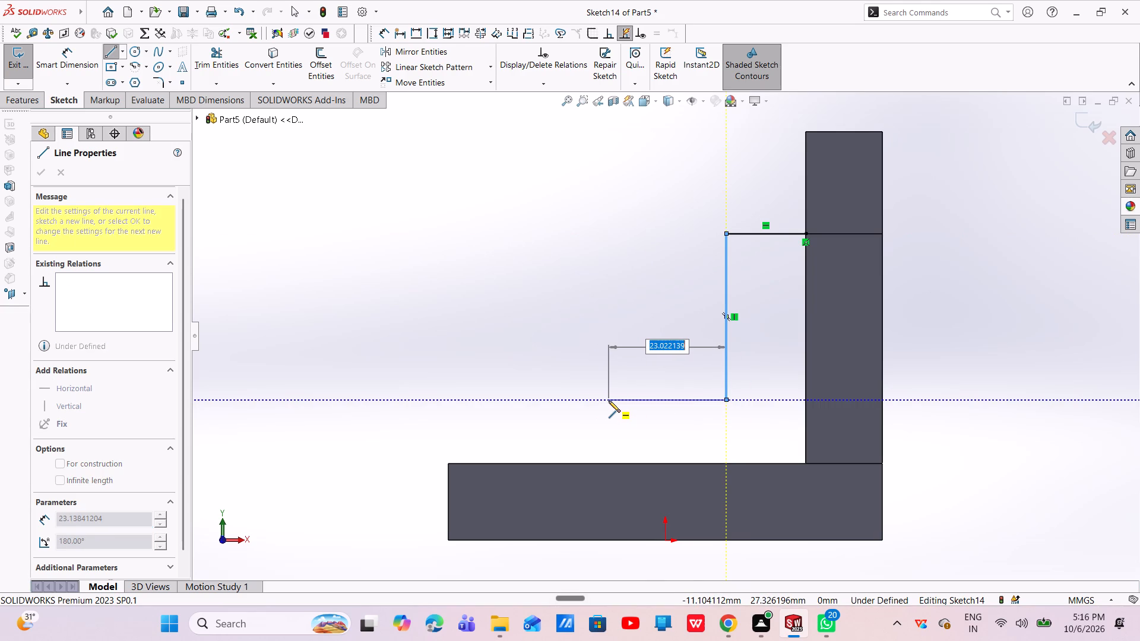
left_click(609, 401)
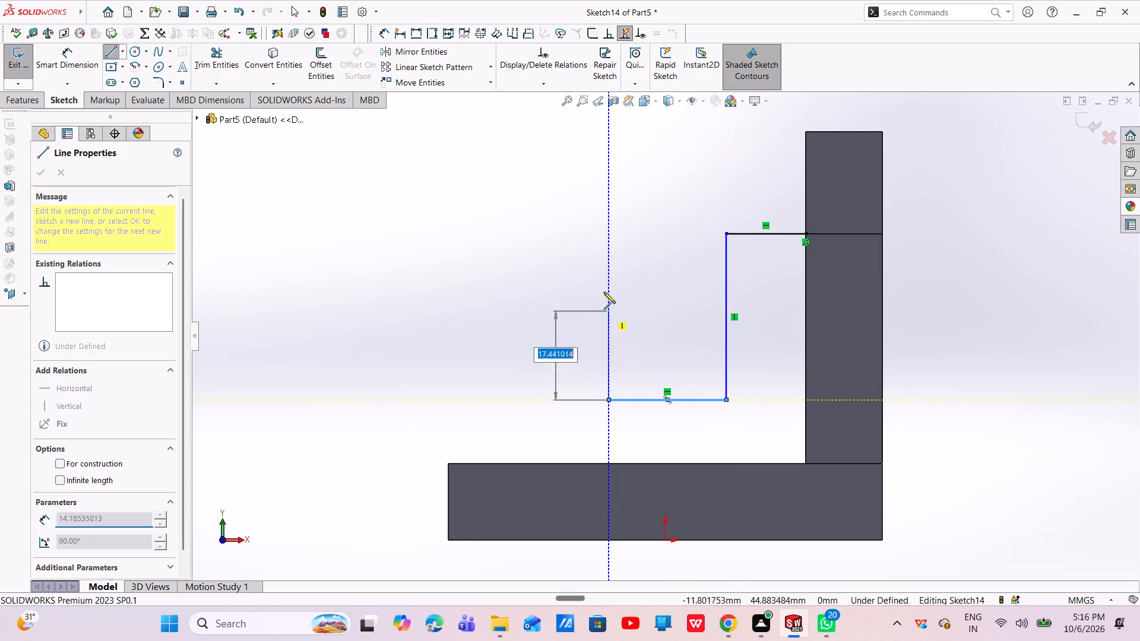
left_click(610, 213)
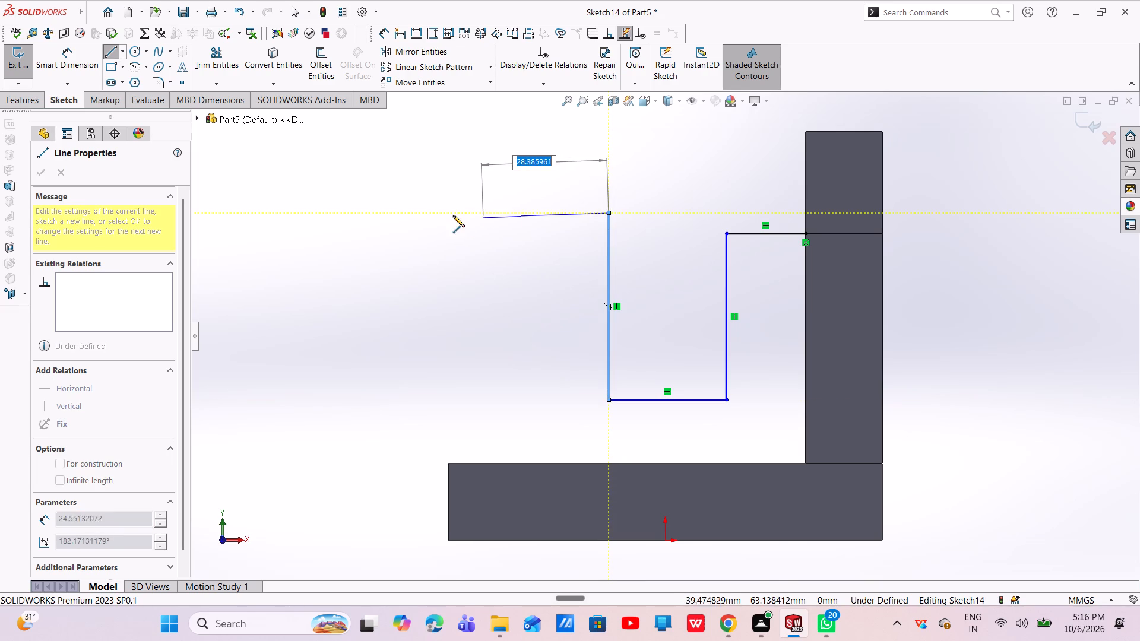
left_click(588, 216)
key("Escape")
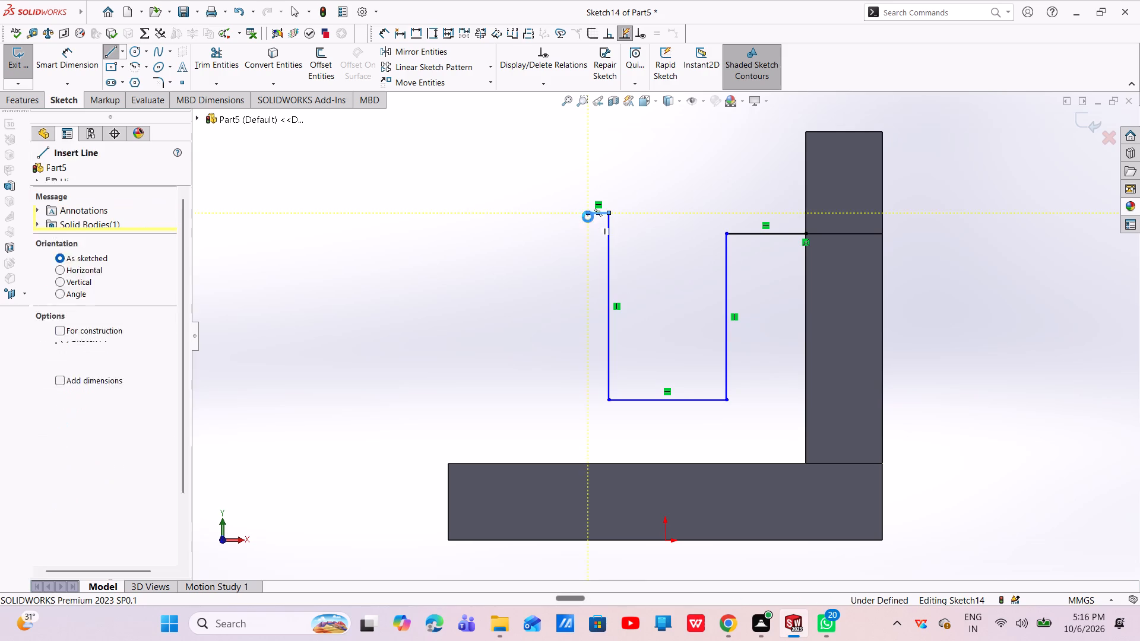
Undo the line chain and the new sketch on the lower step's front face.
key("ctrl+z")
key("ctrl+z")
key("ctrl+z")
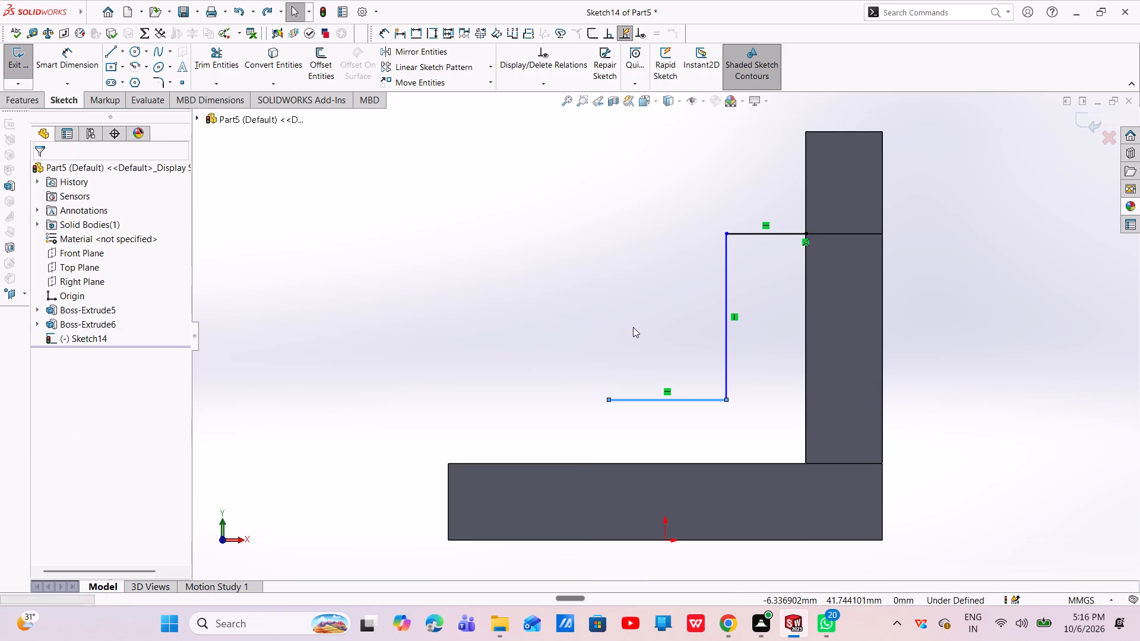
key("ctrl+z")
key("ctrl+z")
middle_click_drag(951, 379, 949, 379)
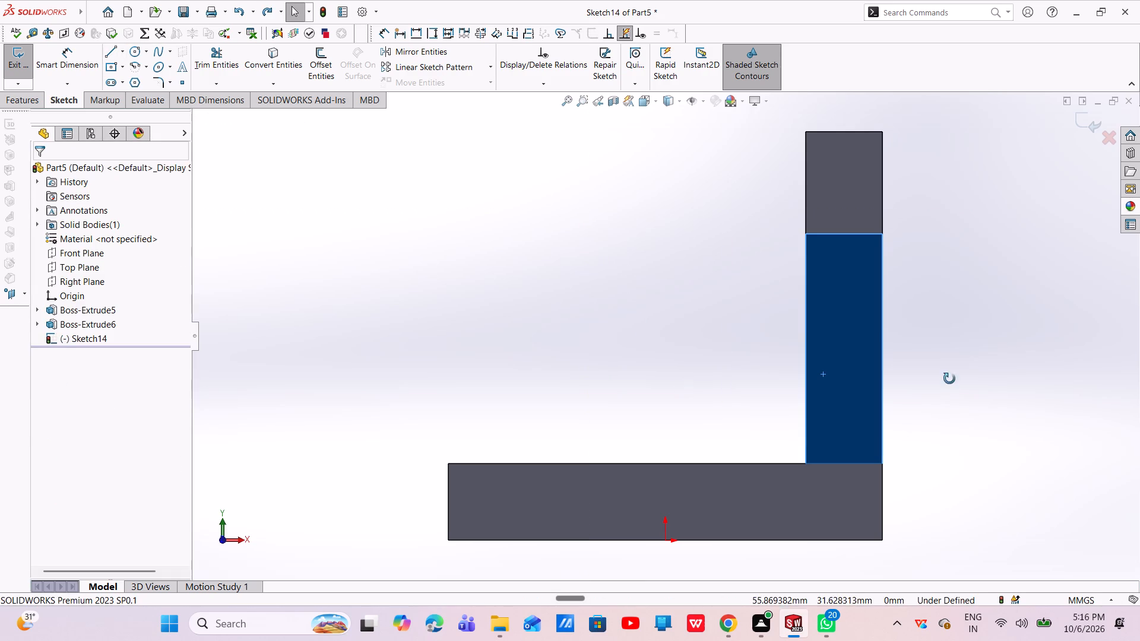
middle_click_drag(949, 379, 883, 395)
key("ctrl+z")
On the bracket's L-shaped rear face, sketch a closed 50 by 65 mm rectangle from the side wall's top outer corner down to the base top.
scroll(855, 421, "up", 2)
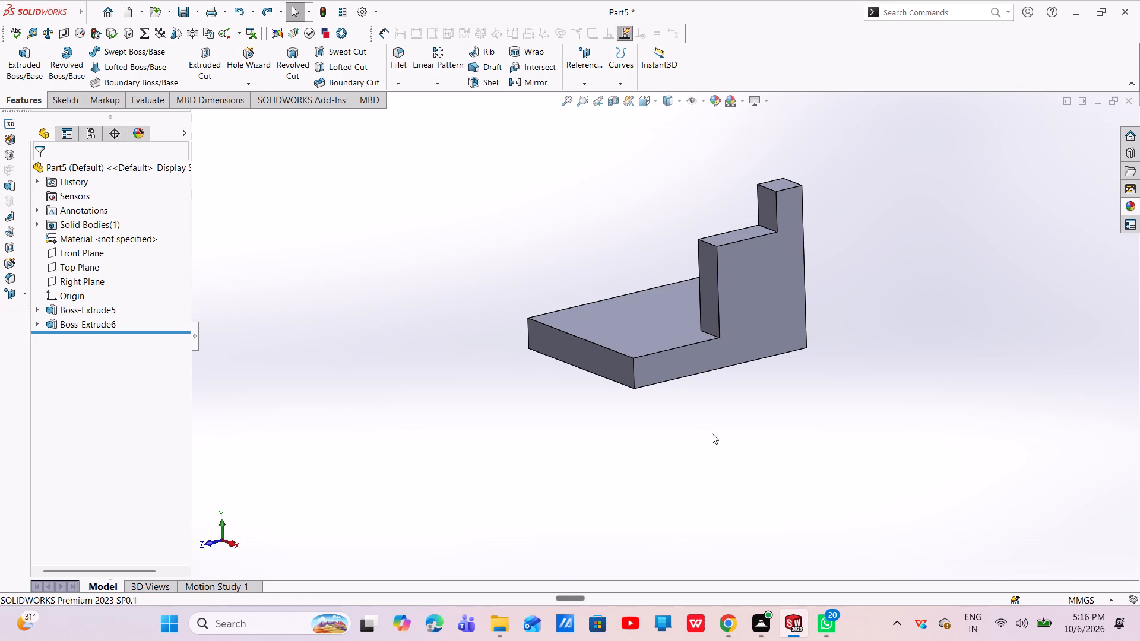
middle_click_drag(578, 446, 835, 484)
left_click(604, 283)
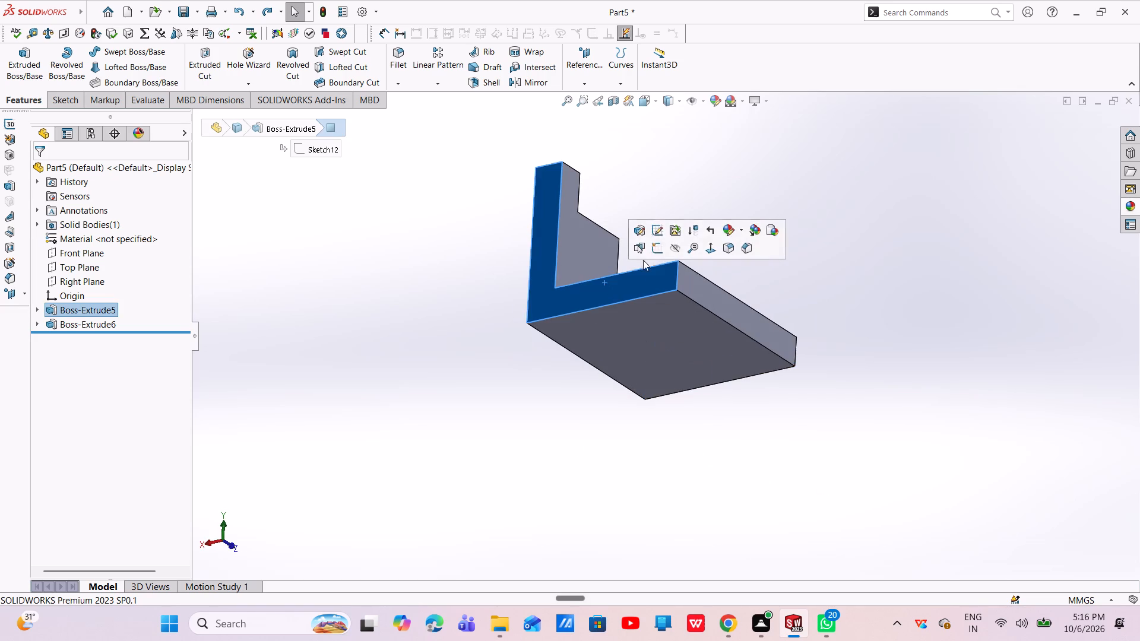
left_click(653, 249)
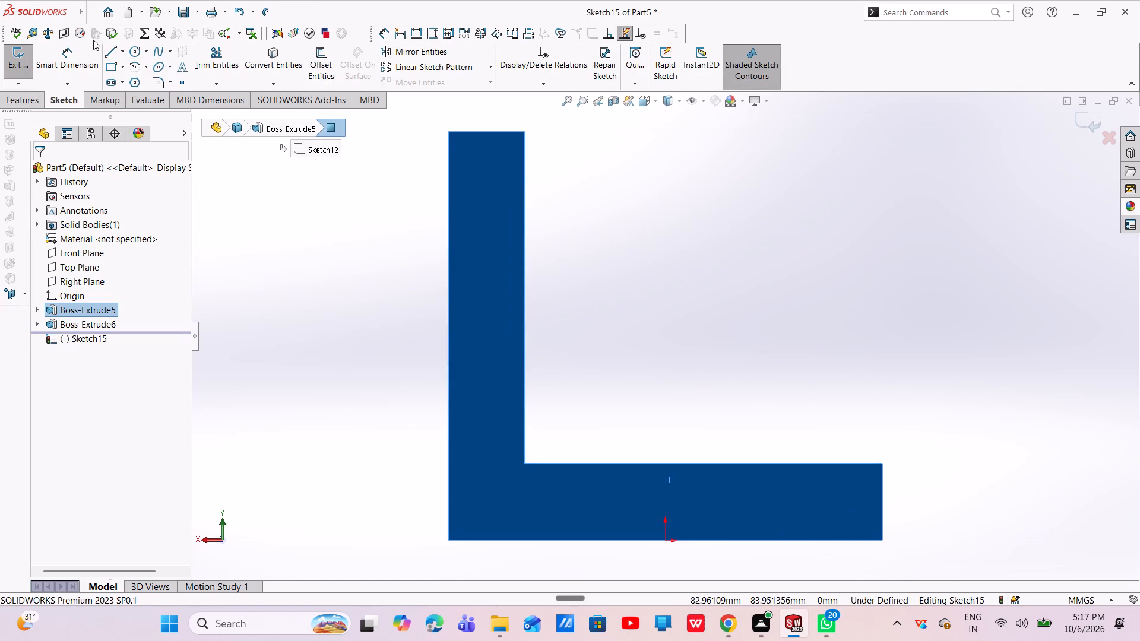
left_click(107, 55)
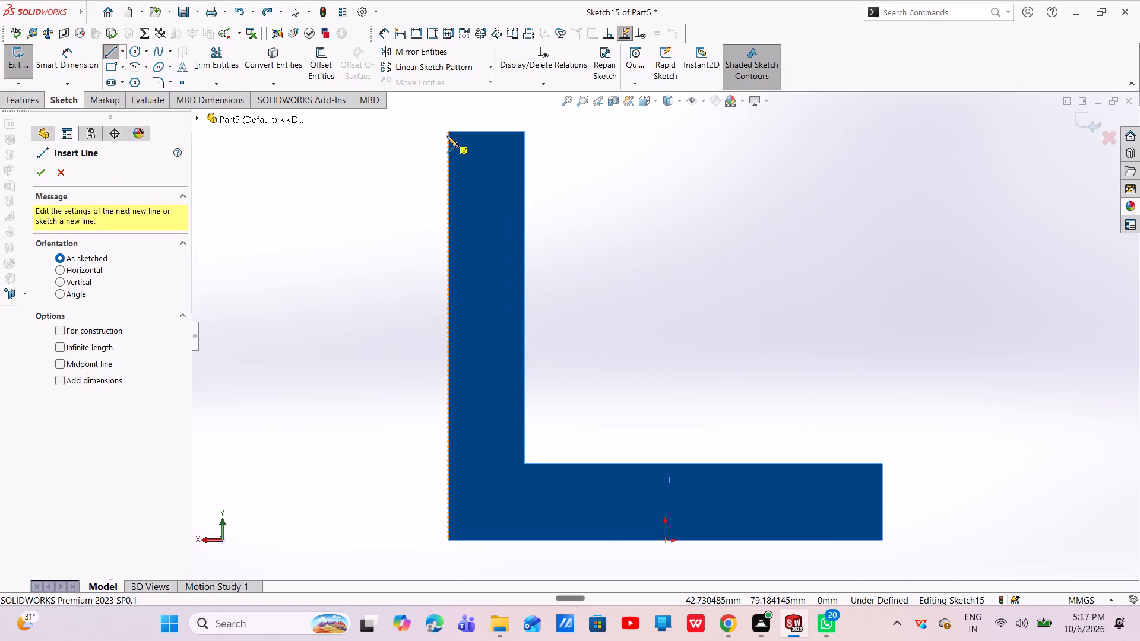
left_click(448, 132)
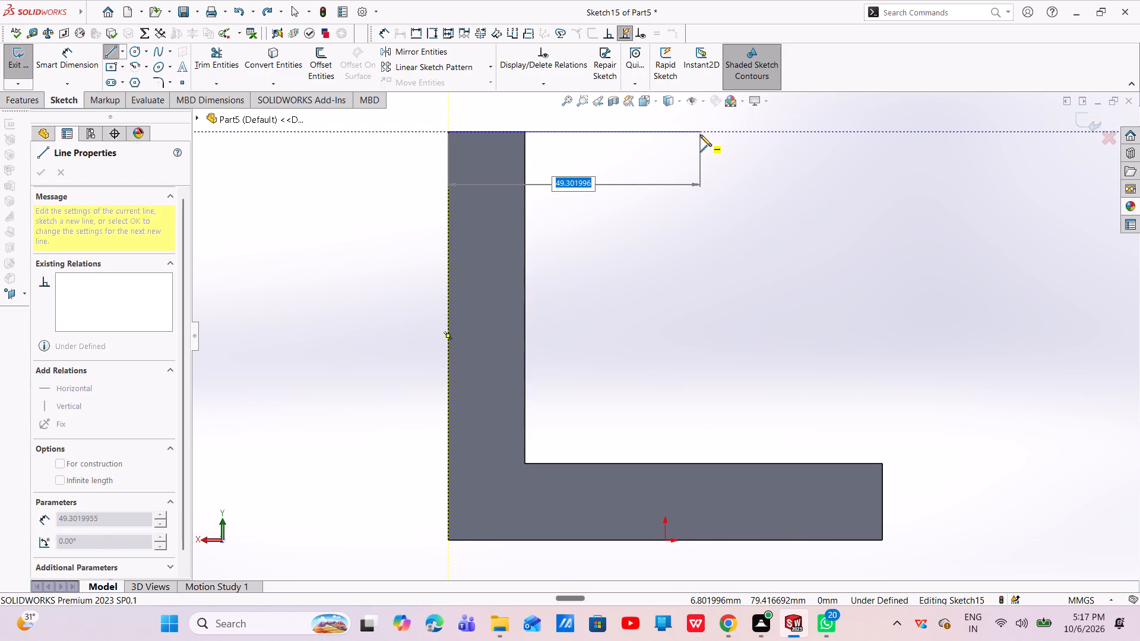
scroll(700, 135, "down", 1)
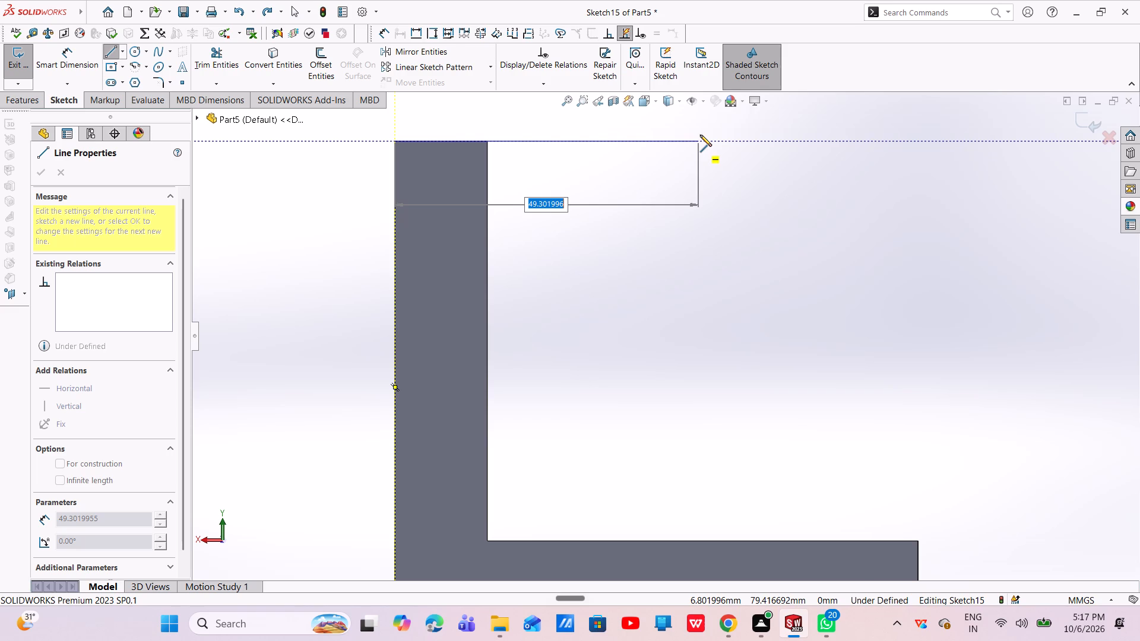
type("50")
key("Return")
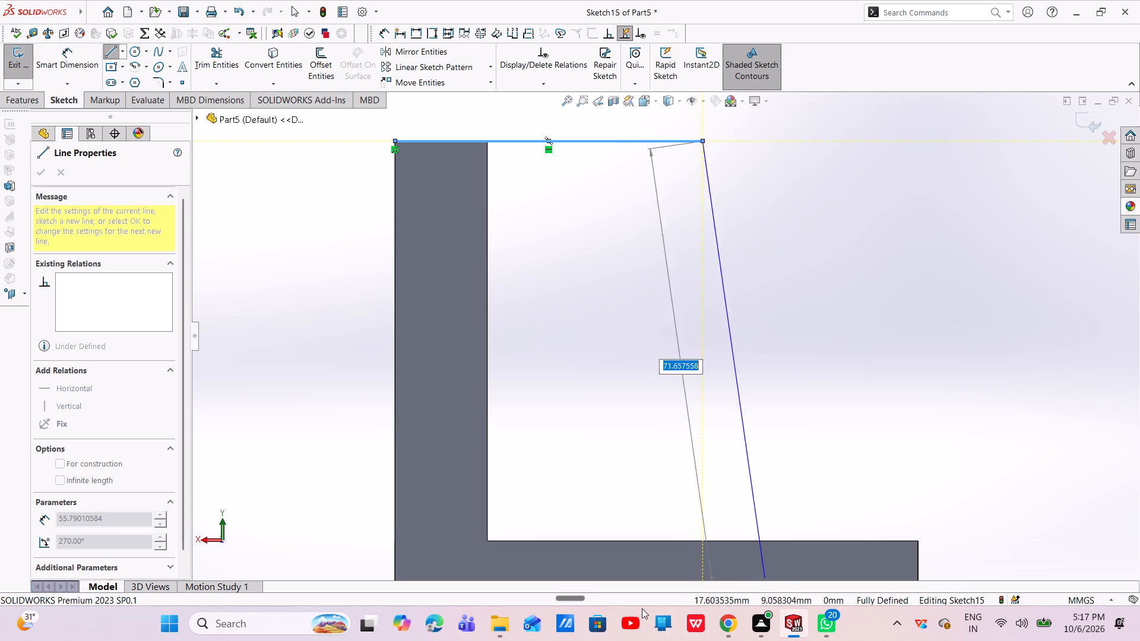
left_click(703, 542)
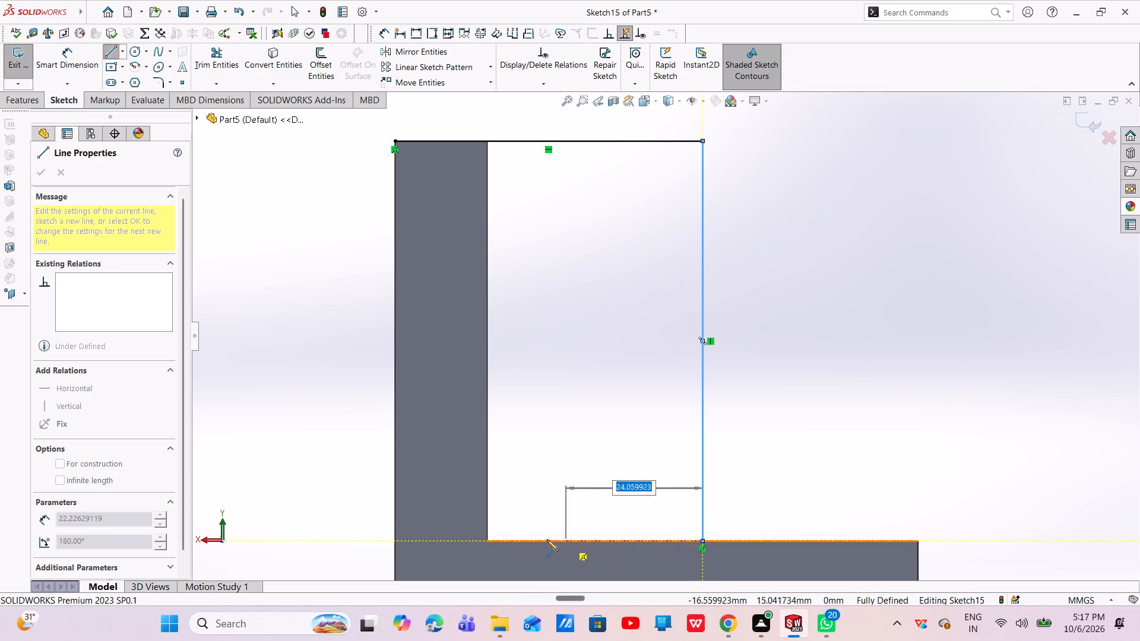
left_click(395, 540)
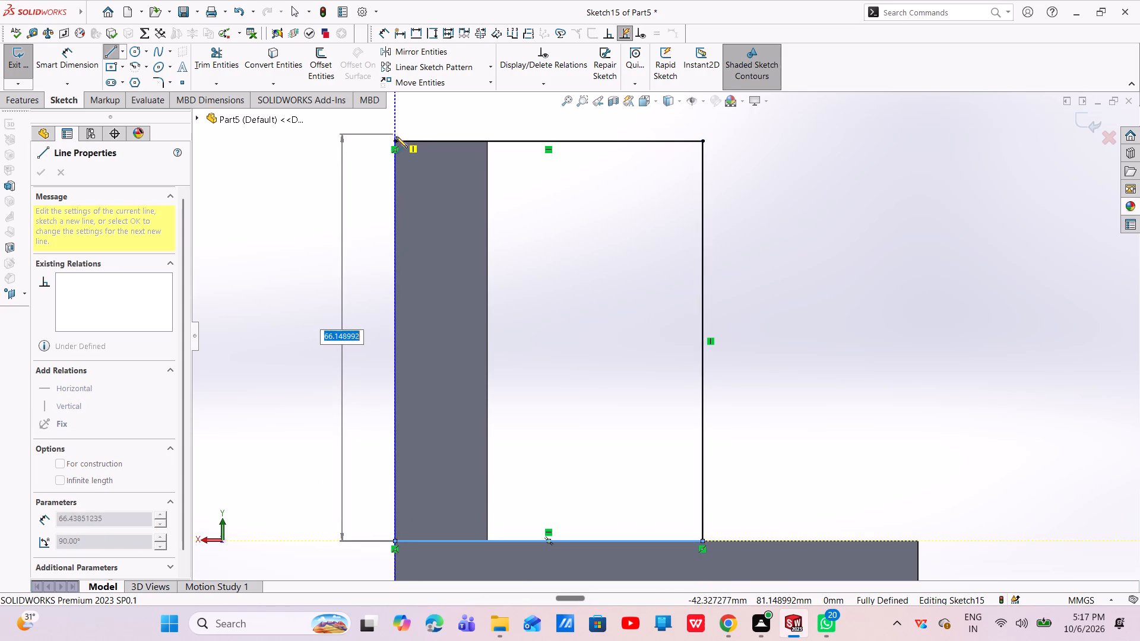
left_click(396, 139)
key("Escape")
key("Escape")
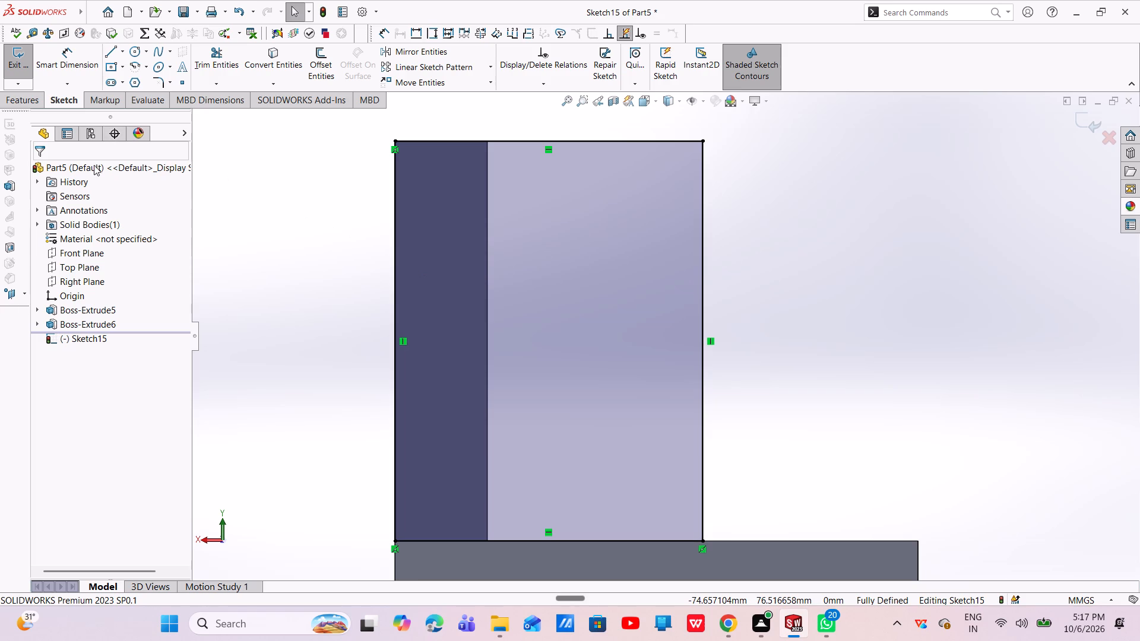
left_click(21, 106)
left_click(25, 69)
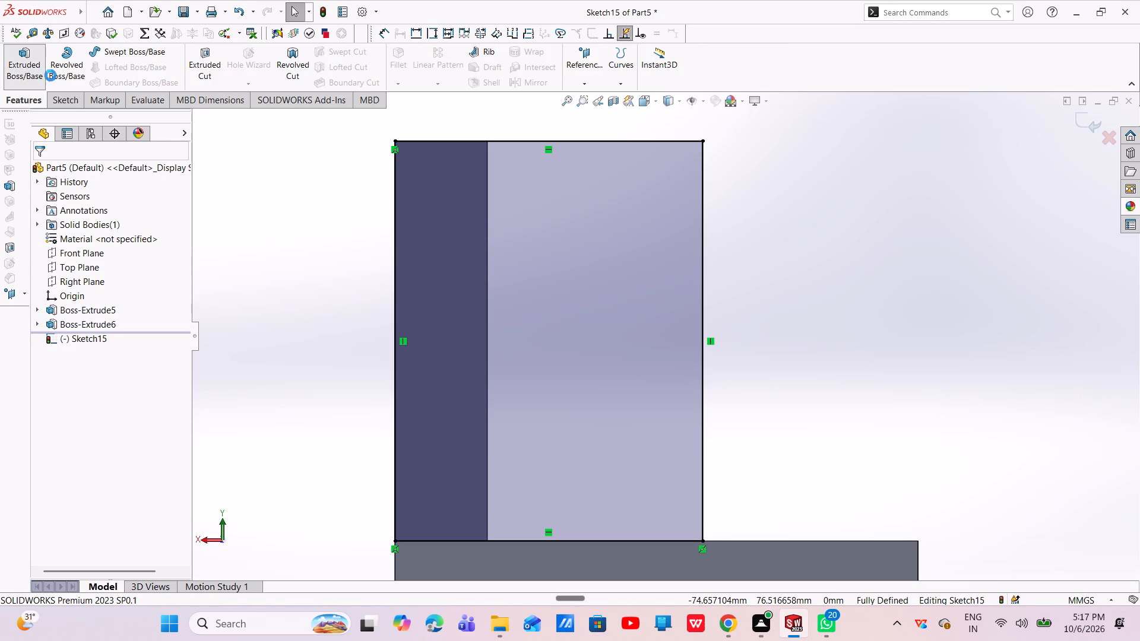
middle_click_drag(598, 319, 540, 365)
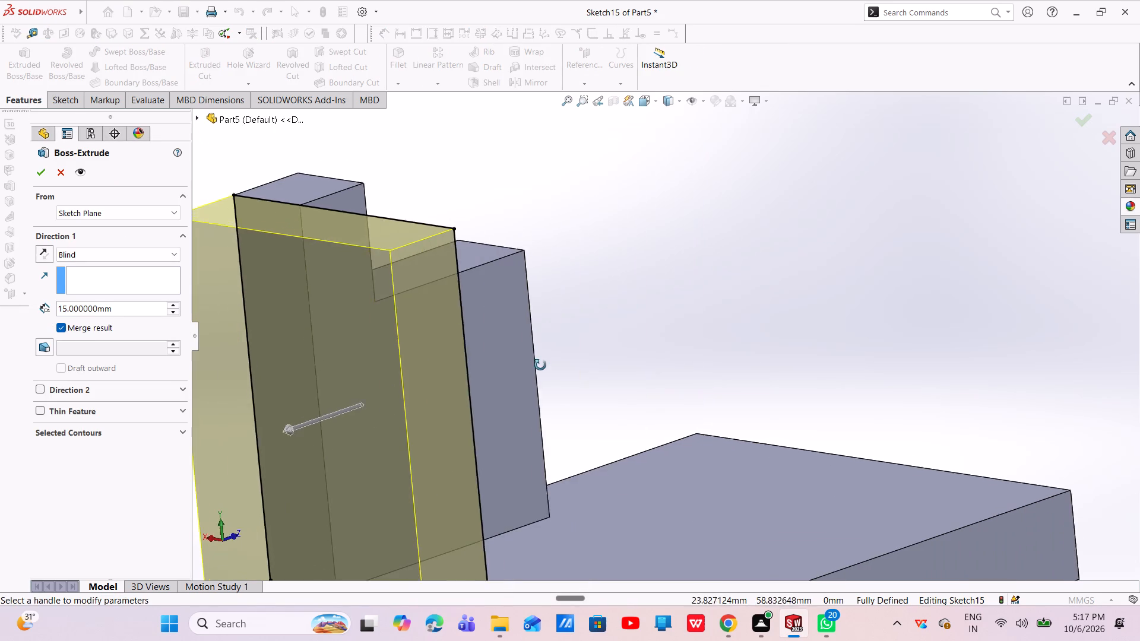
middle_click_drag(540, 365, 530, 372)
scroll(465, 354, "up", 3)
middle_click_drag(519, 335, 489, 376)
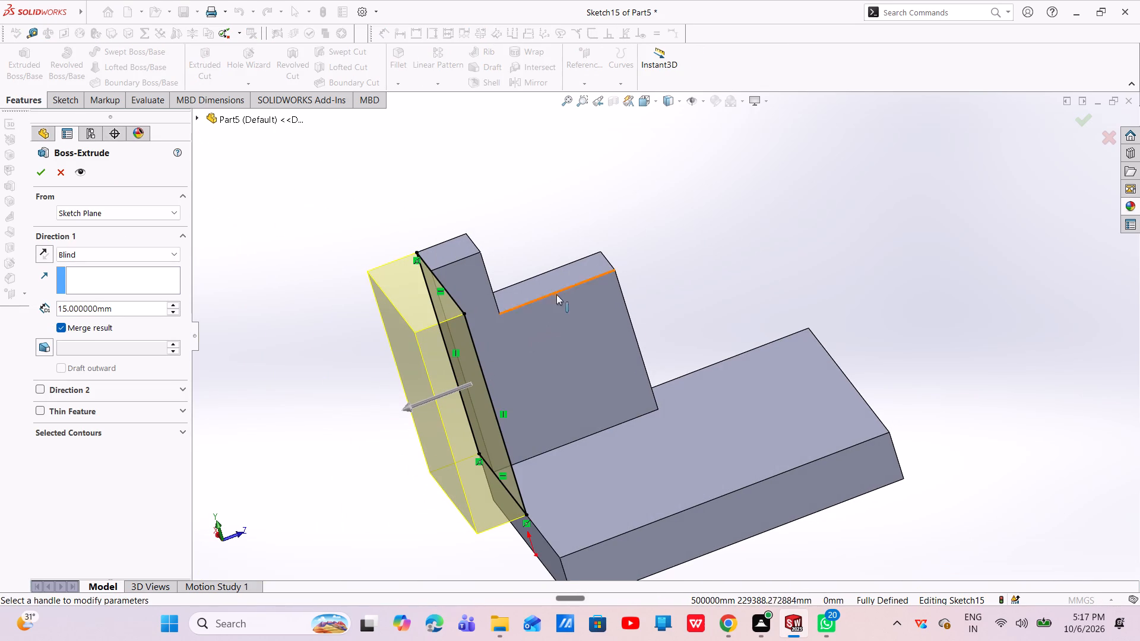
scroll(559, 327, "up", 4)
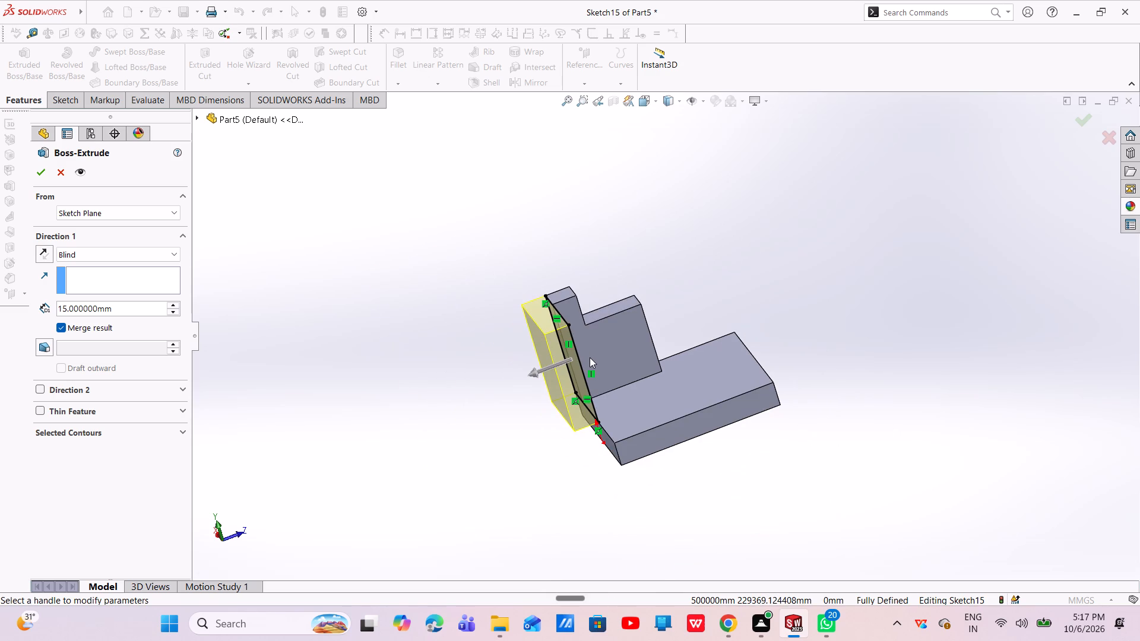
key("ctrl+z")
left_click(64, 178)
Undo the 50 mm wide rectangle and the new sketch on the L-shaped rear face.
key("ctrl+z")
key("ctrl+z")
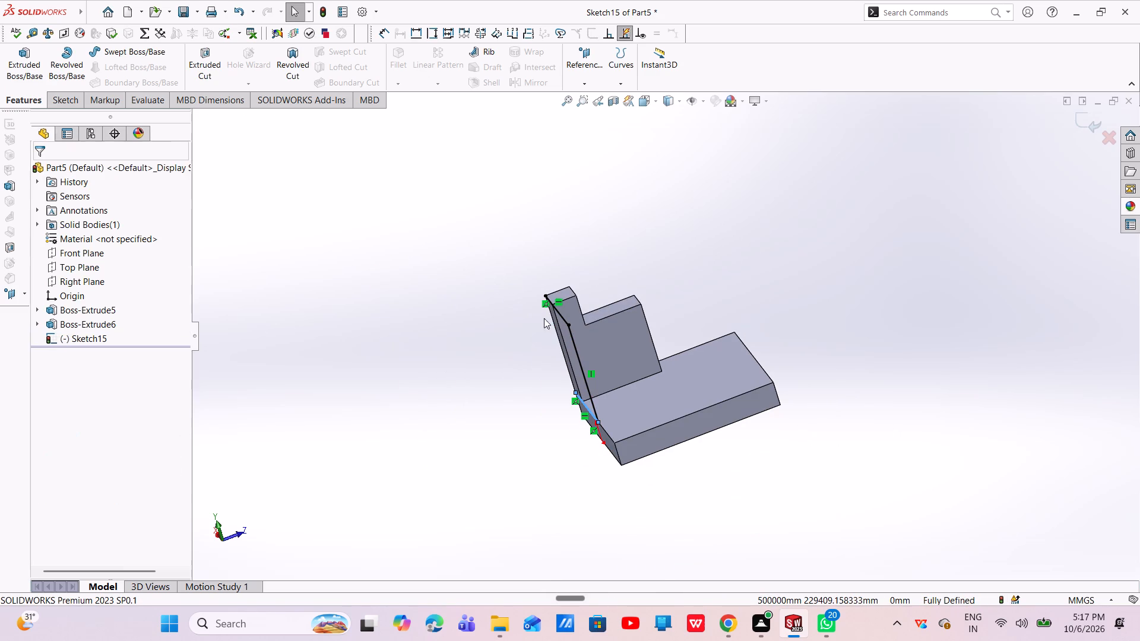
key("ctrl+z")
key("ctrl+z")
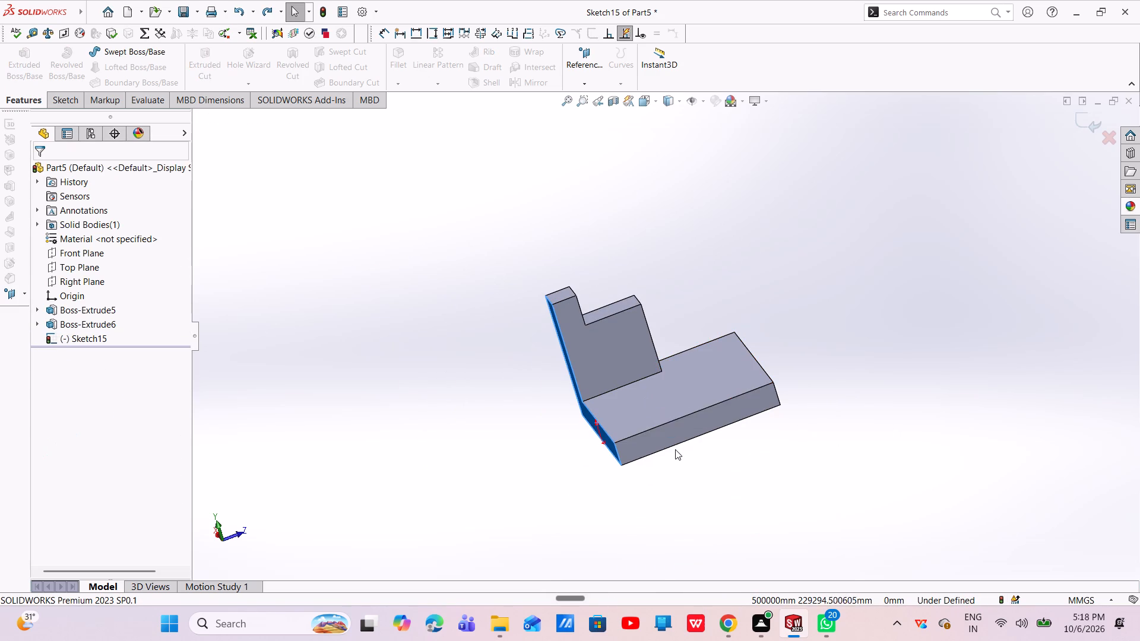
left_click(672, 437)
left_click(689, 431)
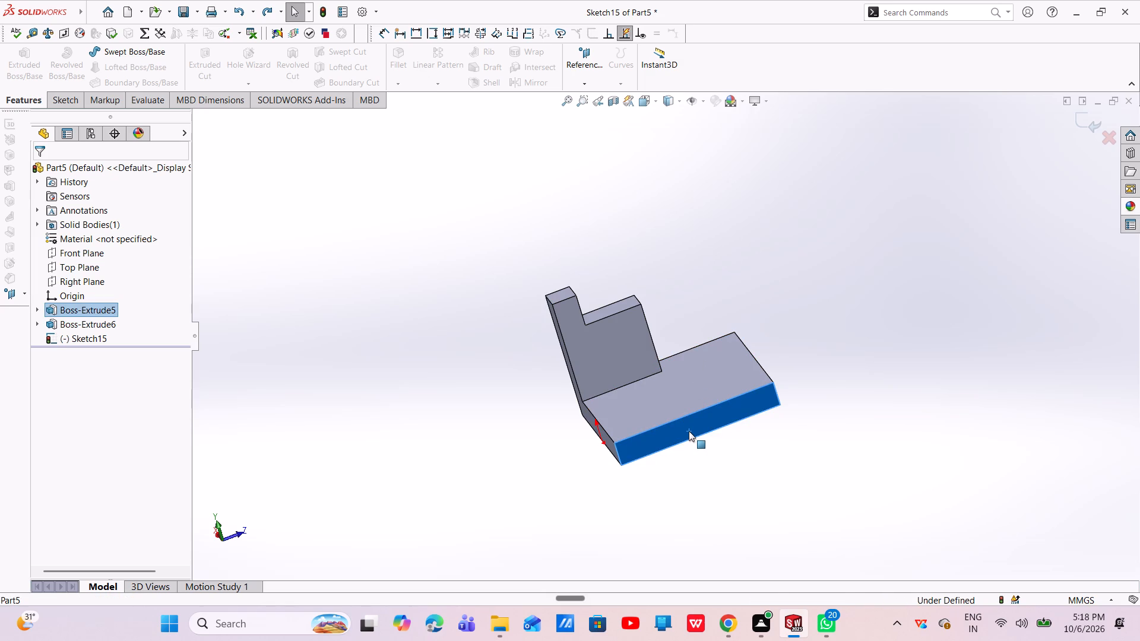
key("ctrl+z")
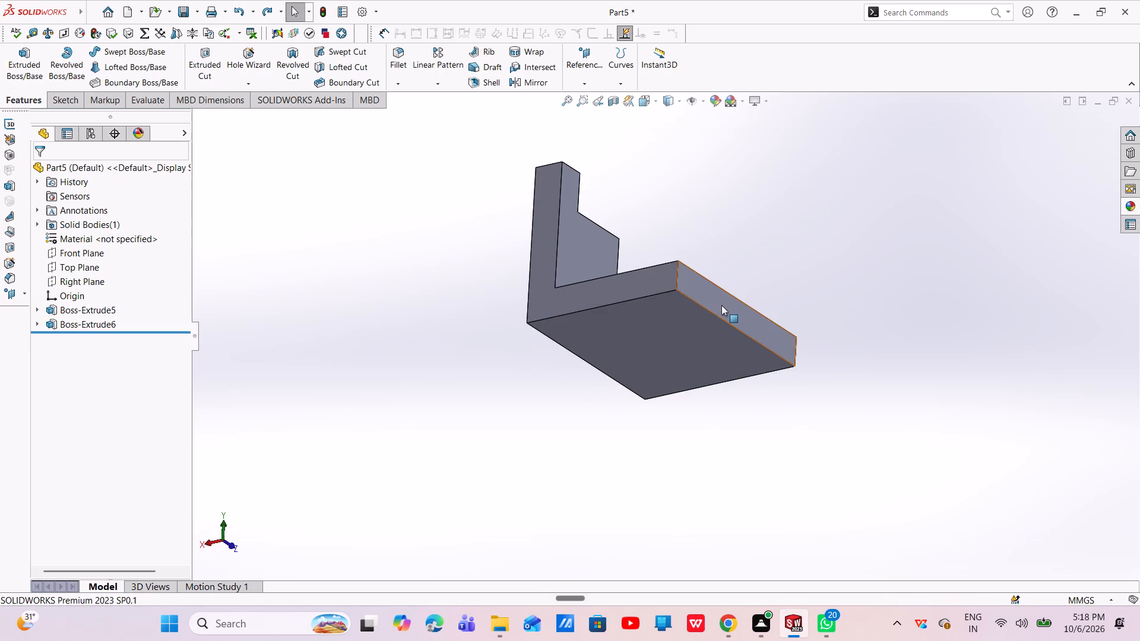
Start a sketch on the base's long side face opposite the stepped wall.
left_click(721, 304)
left_click(775, 274)
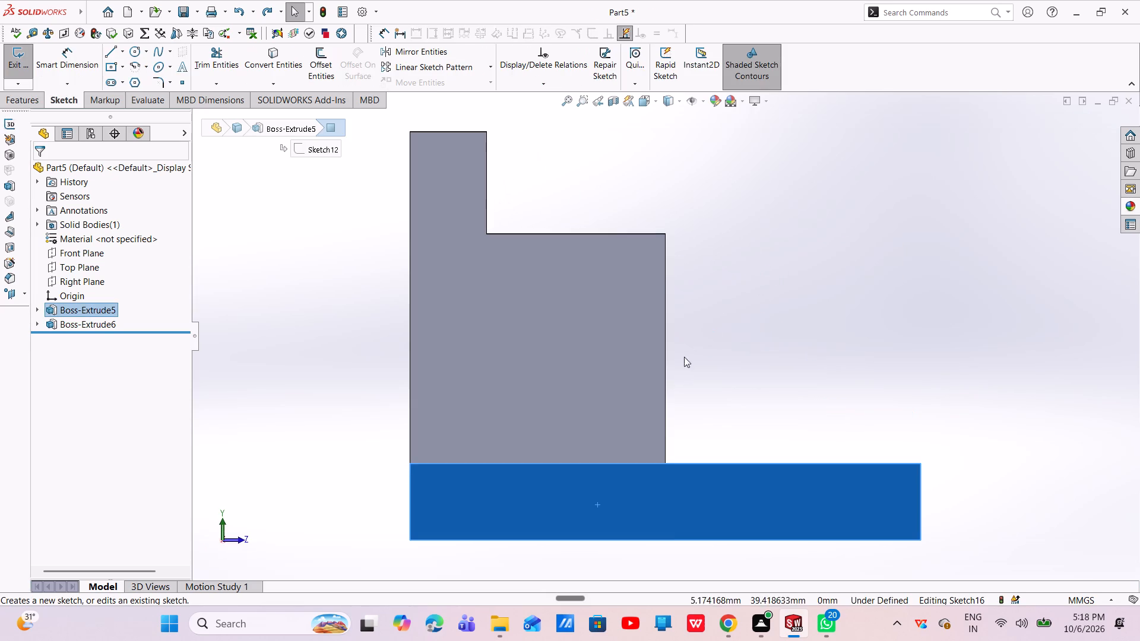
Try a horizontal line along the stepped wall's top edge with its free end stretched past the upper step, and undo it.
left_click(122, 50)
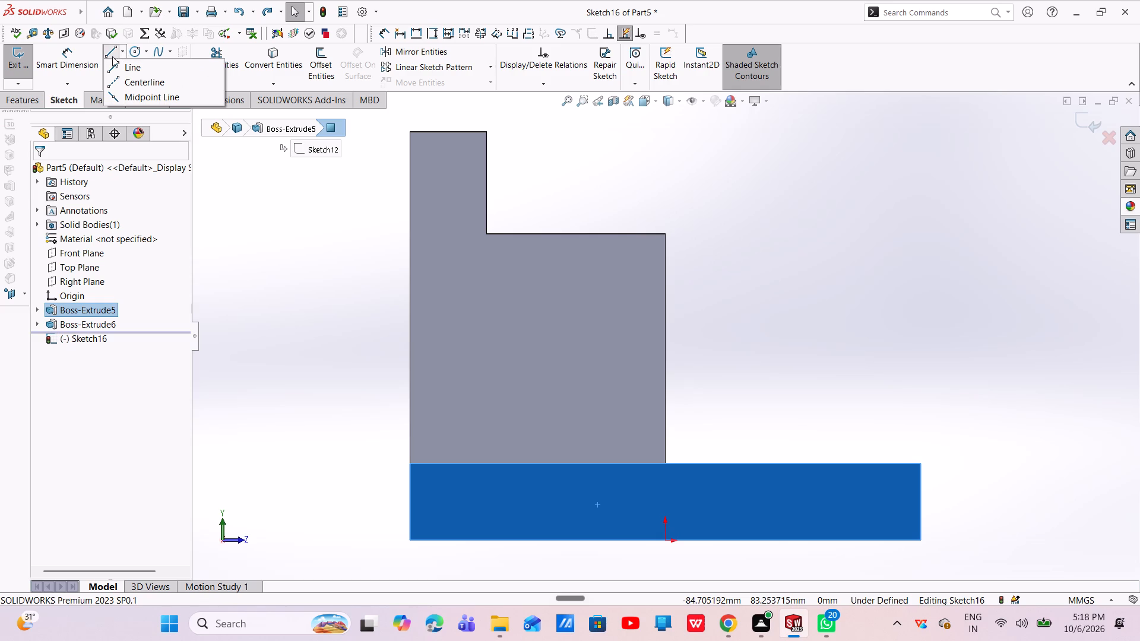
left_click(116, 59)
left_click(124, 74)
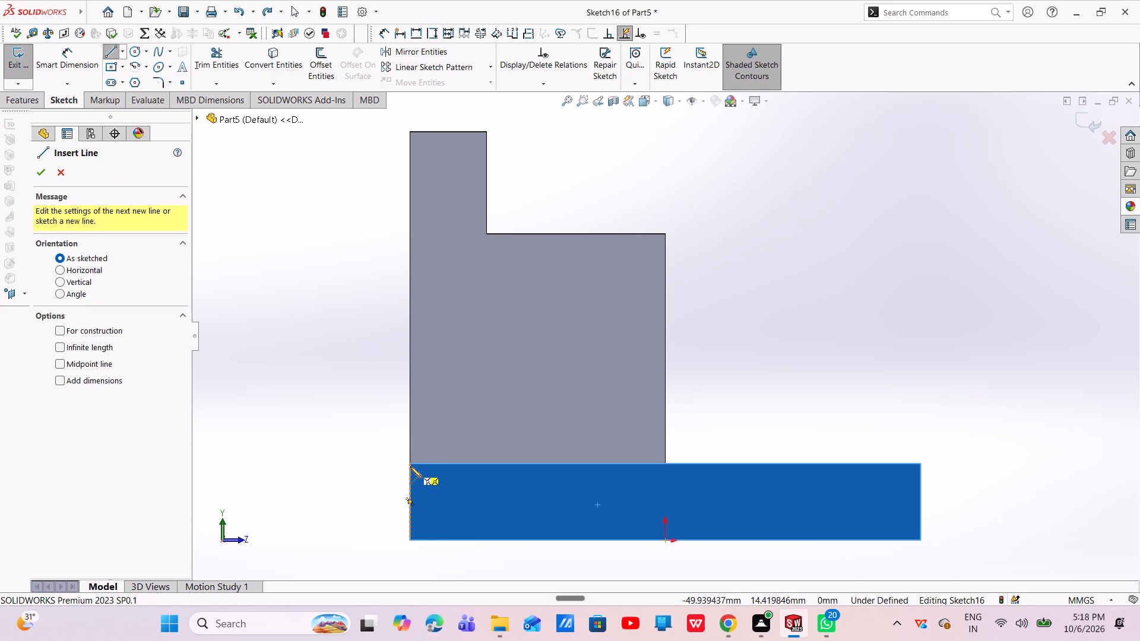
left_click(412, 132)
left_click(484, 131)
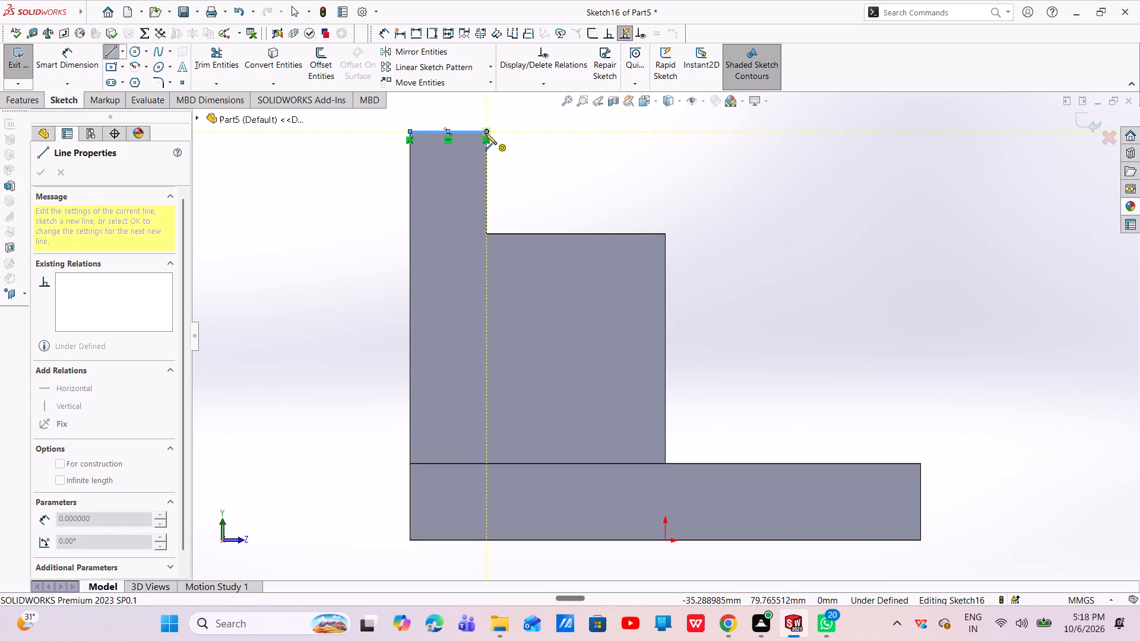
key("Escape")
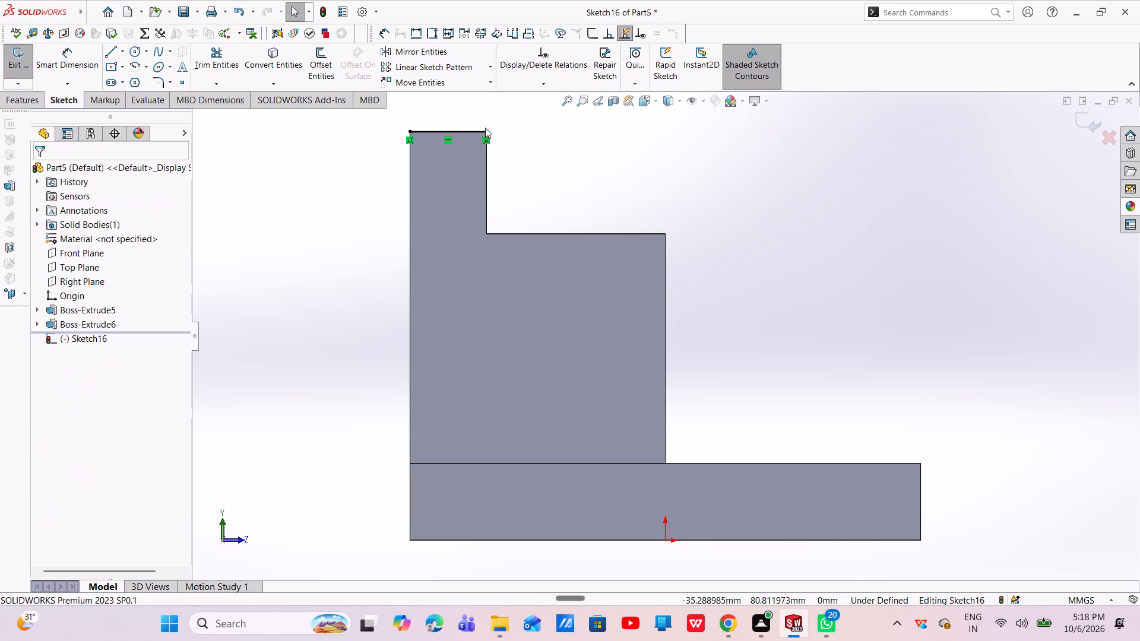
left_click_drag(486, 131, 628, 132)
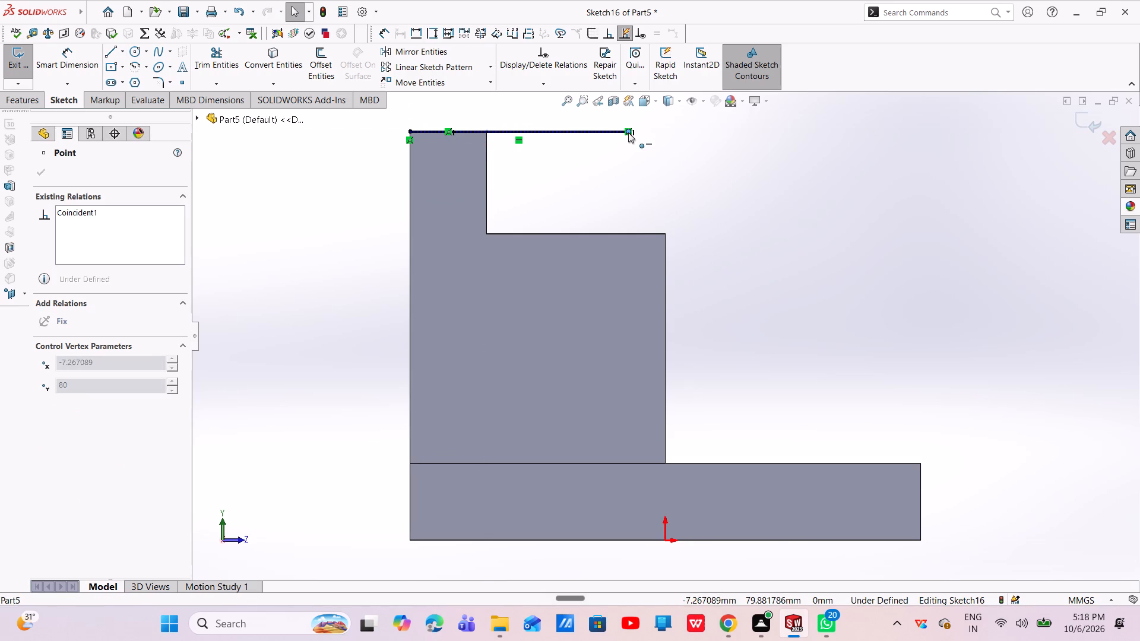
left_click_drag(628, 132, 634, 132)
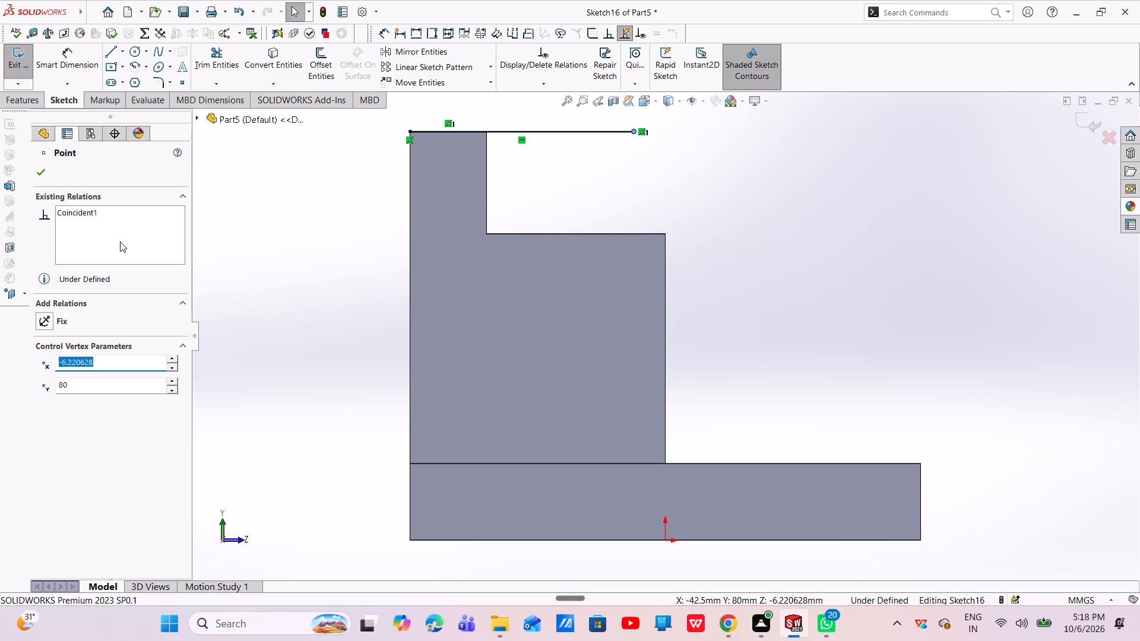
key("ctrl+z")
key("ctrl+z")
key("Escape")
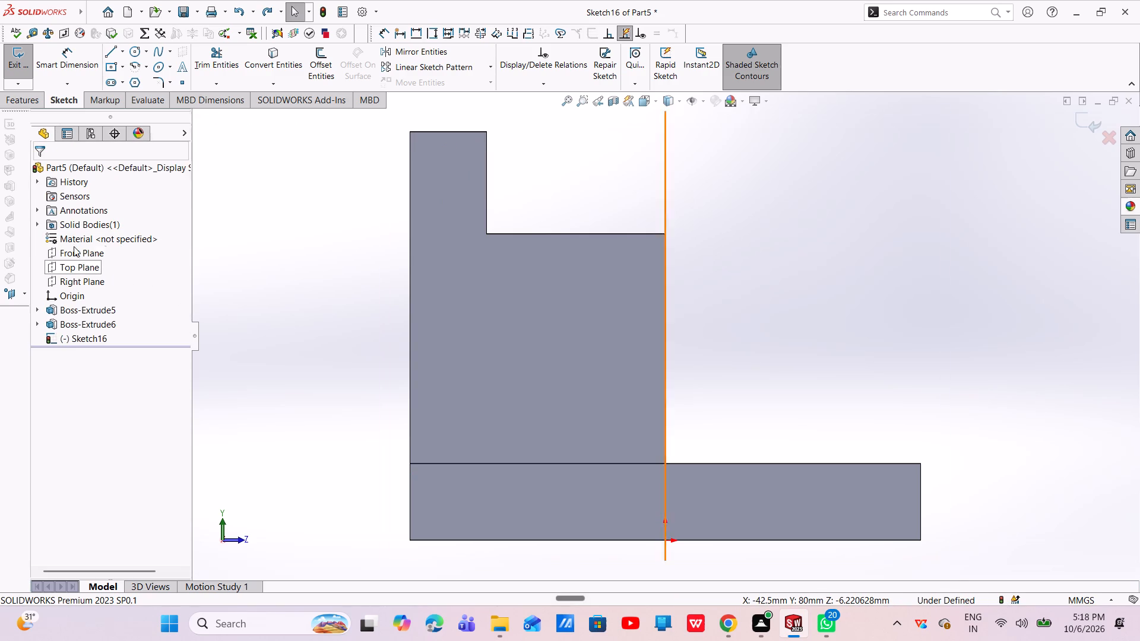
Sketch a rectangular line chain about 65 mm high from the wall's top rear corner, down to the base top and back up the rear edge.
left_click(107, 53)
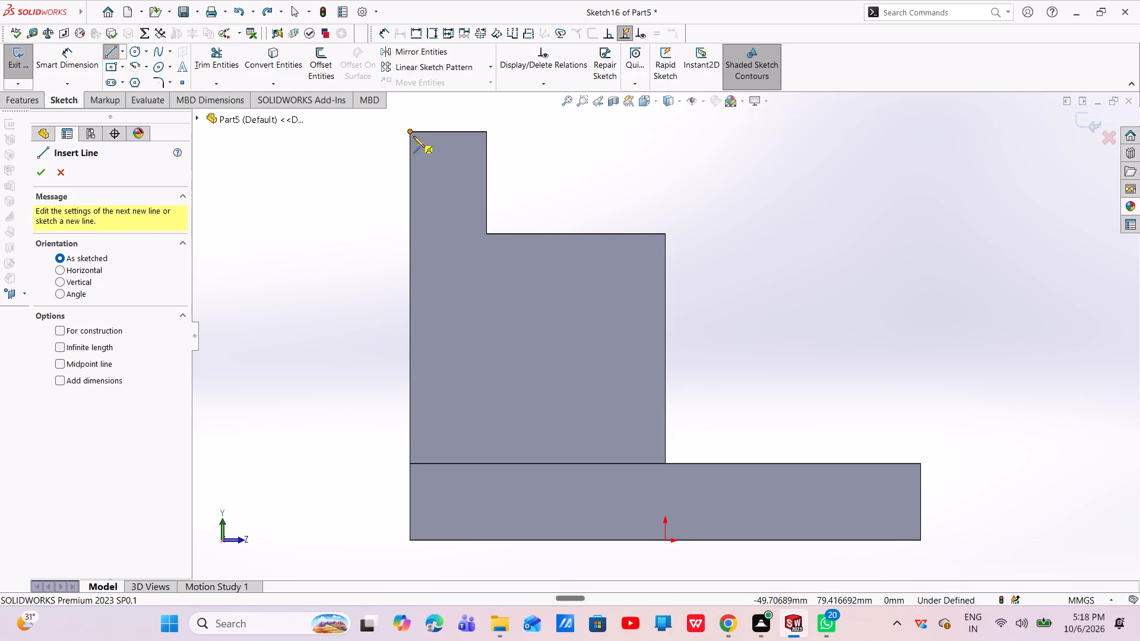
left_click(410, 132)
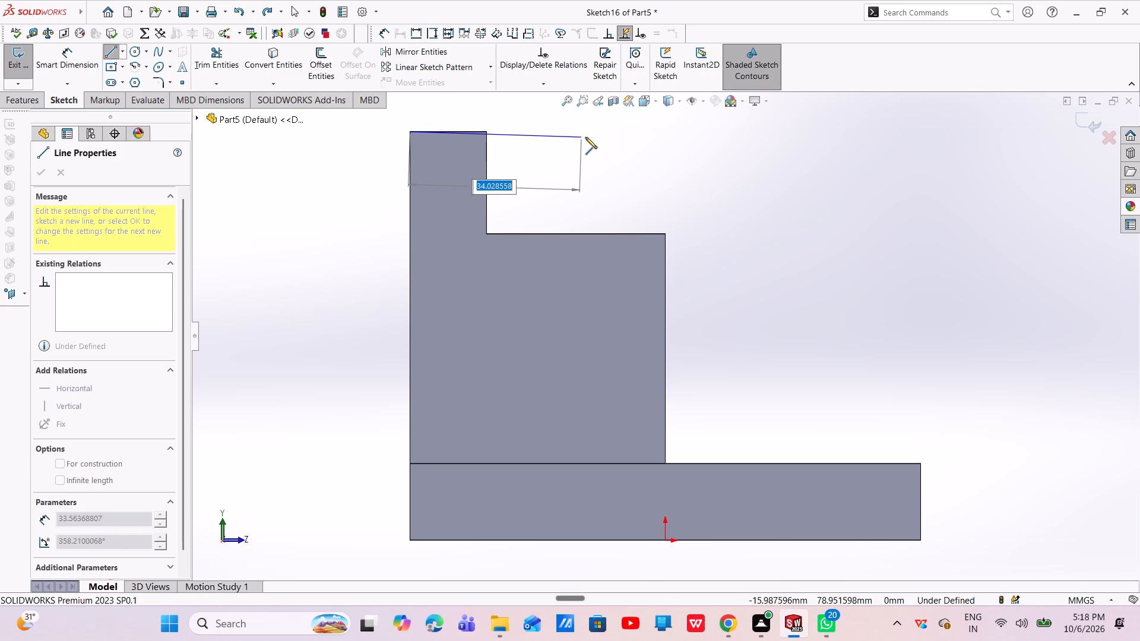
left_click(597, 131)
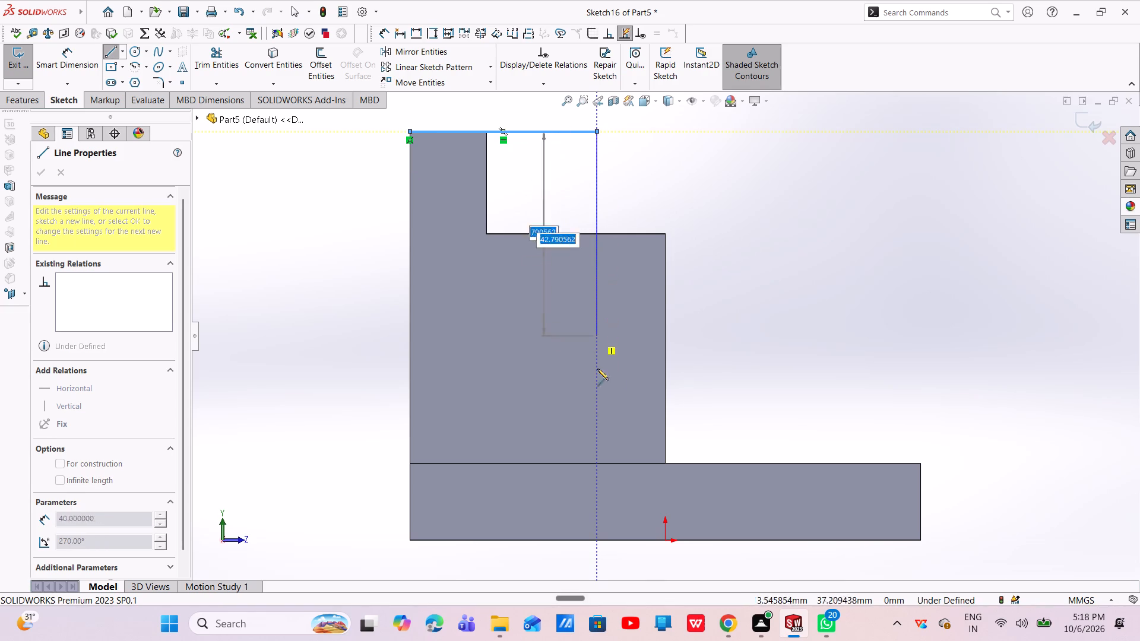
left_click(596, 463)
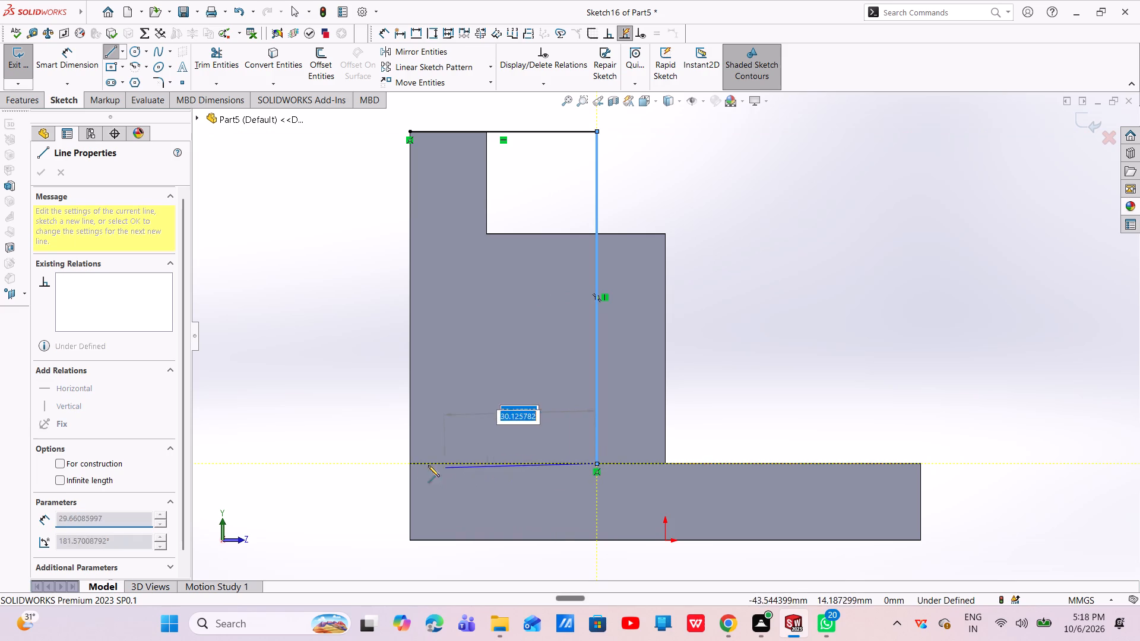
left_click(411, 464)
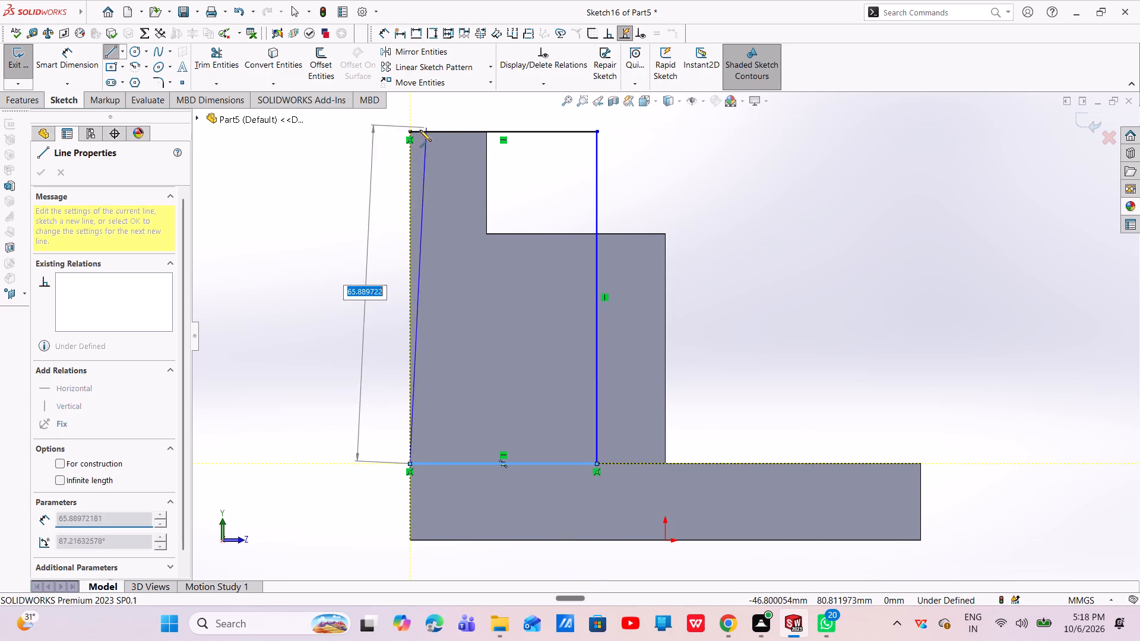
left_click(408, 135)
key("Escape")
key("Escape")
Close the rectangular profile by making the last line's free end coincident with the wall's top rear corner.
scroll(421, 134, "down", 2)
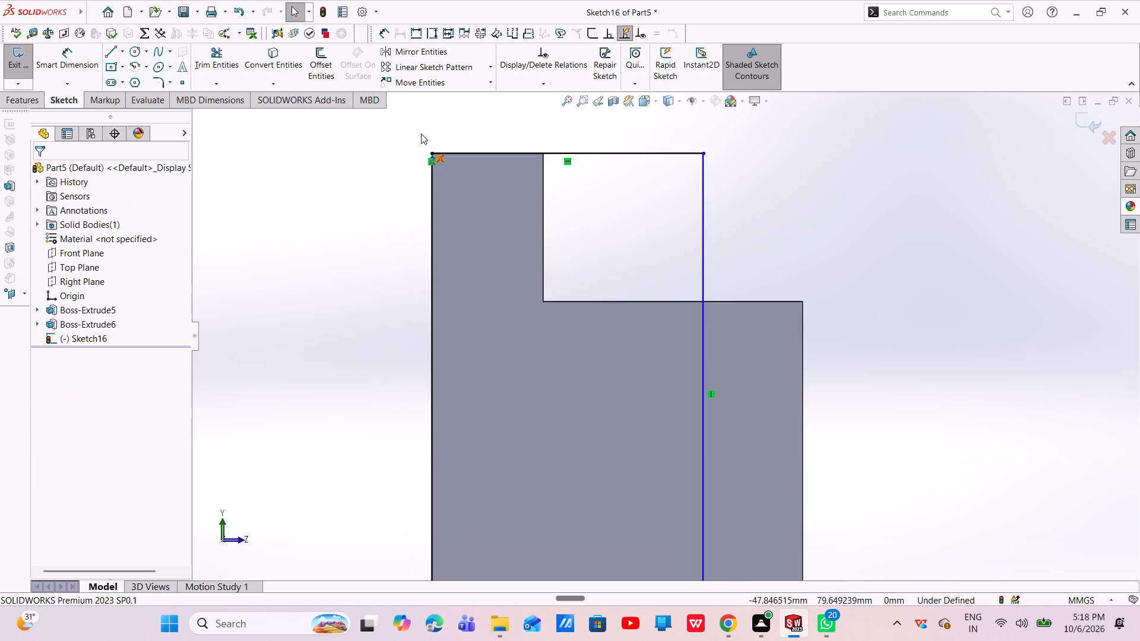
scroll(421, 134, "down", 5)
scroll(549, 270, "down", 7)
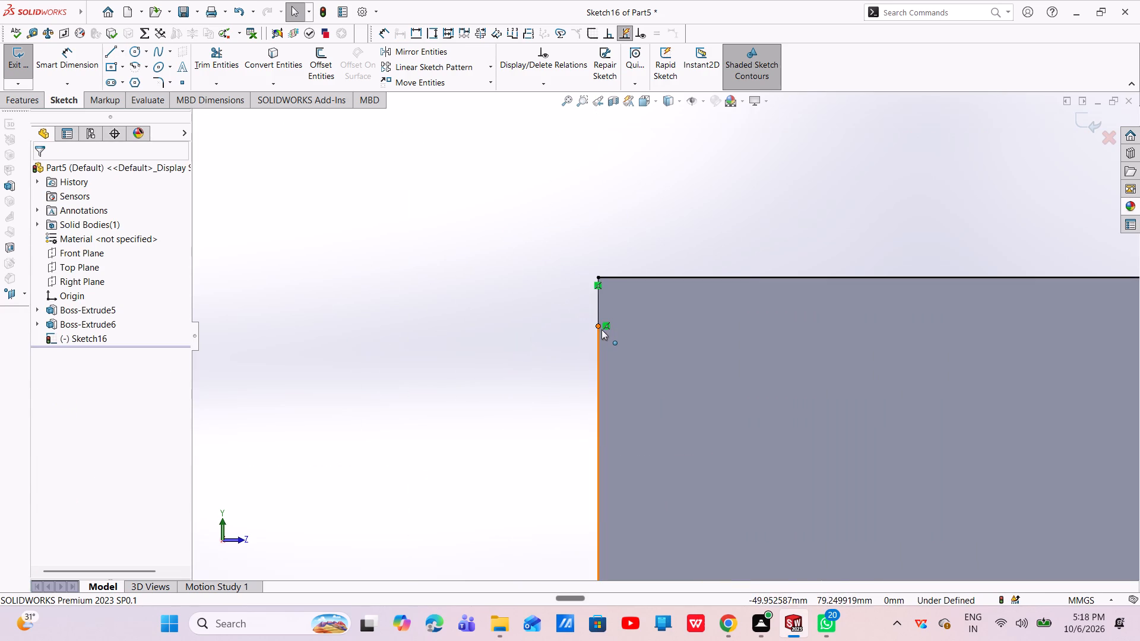
left_click(599, 326)
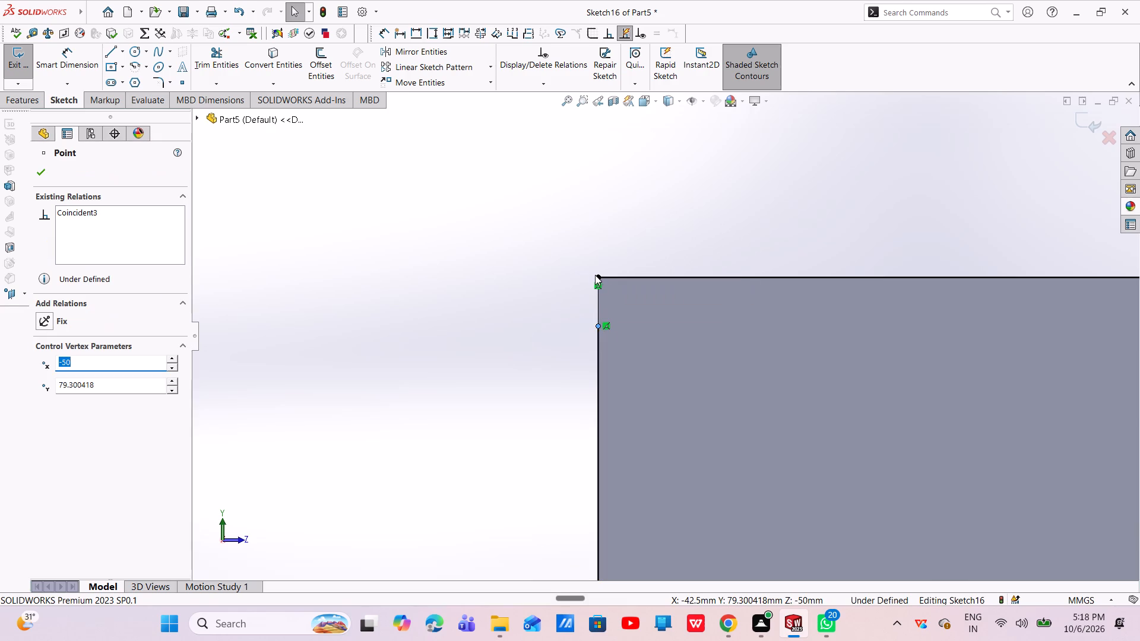
left_click(596, 275, "ctrl")
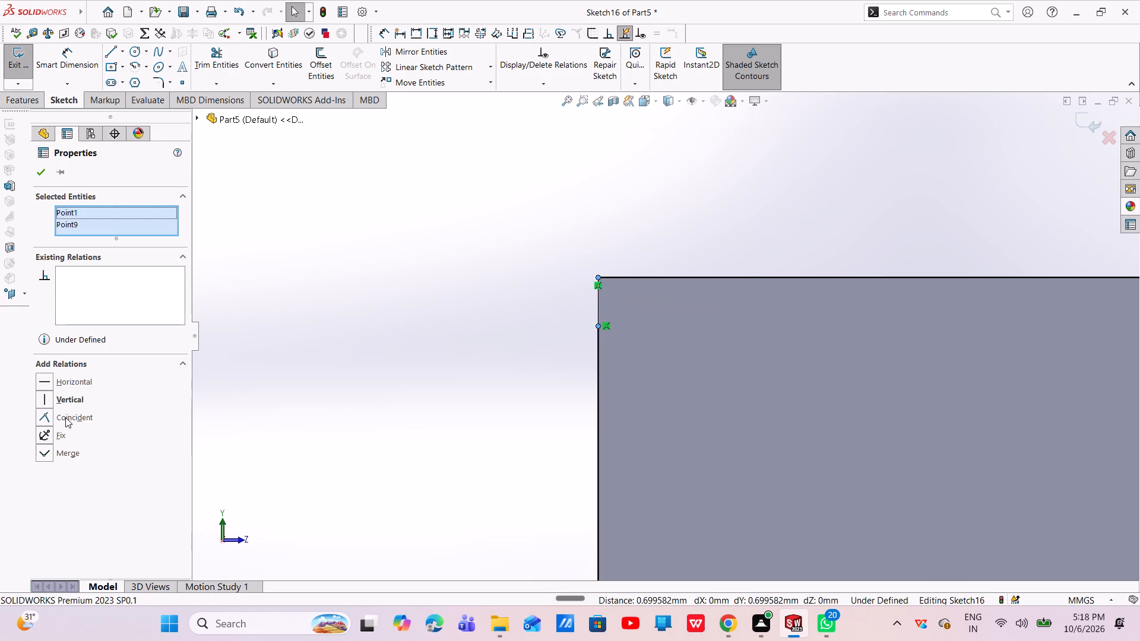
left_click(49, 418)
key("Escape")
Dimension the profile's top edge to 50 mm.
scroll(539, 411, "up", 6)
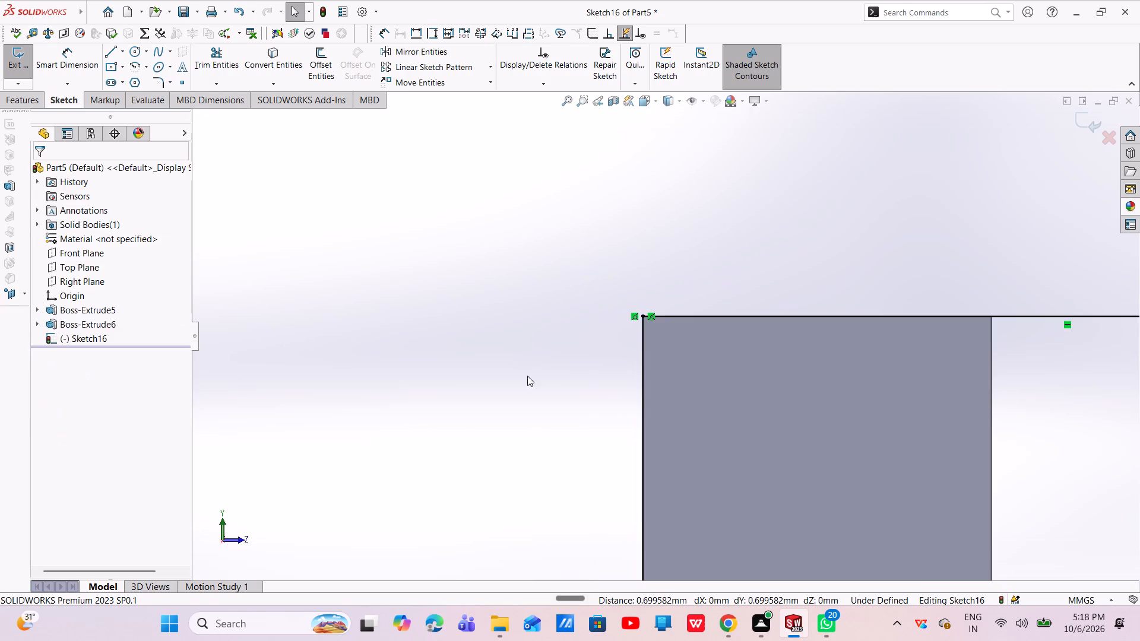
scroll(682, 418, "up", 3)
scroll(813, 414, "up", 4)
scroll(936, 431, "down", 2)
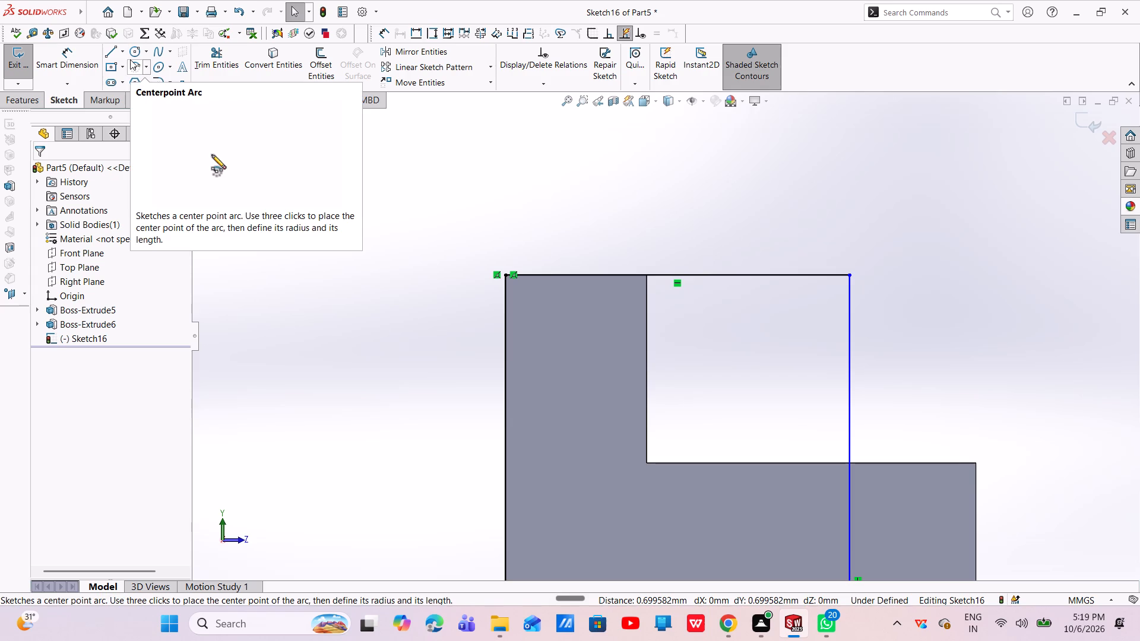
left_click(90, 54)
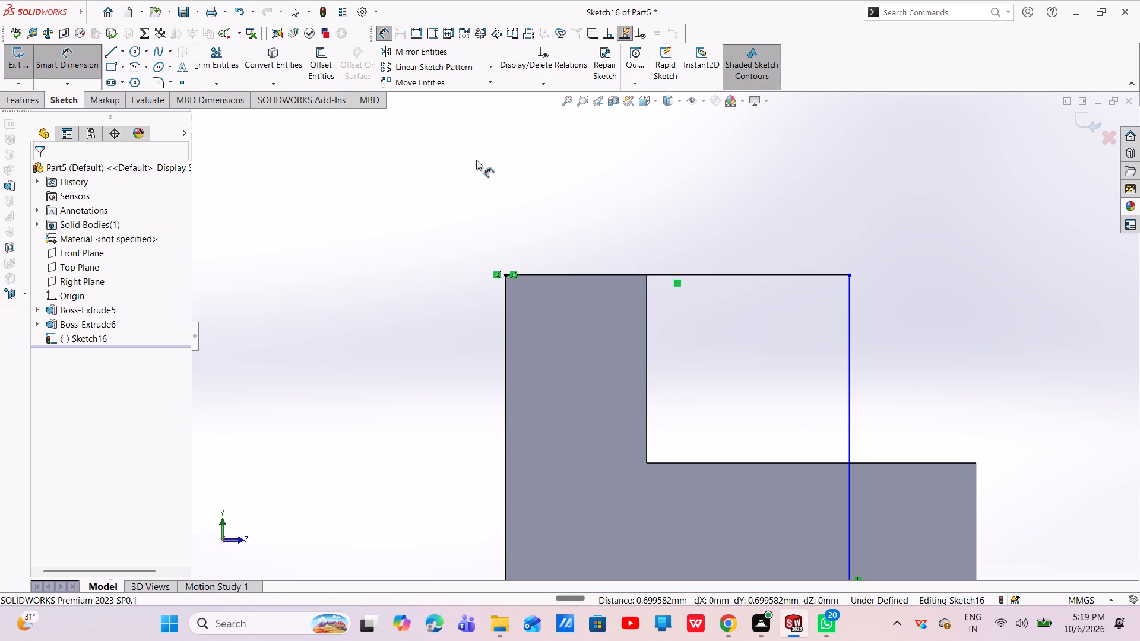
left_click(698, 274)
left_click(686, 236)
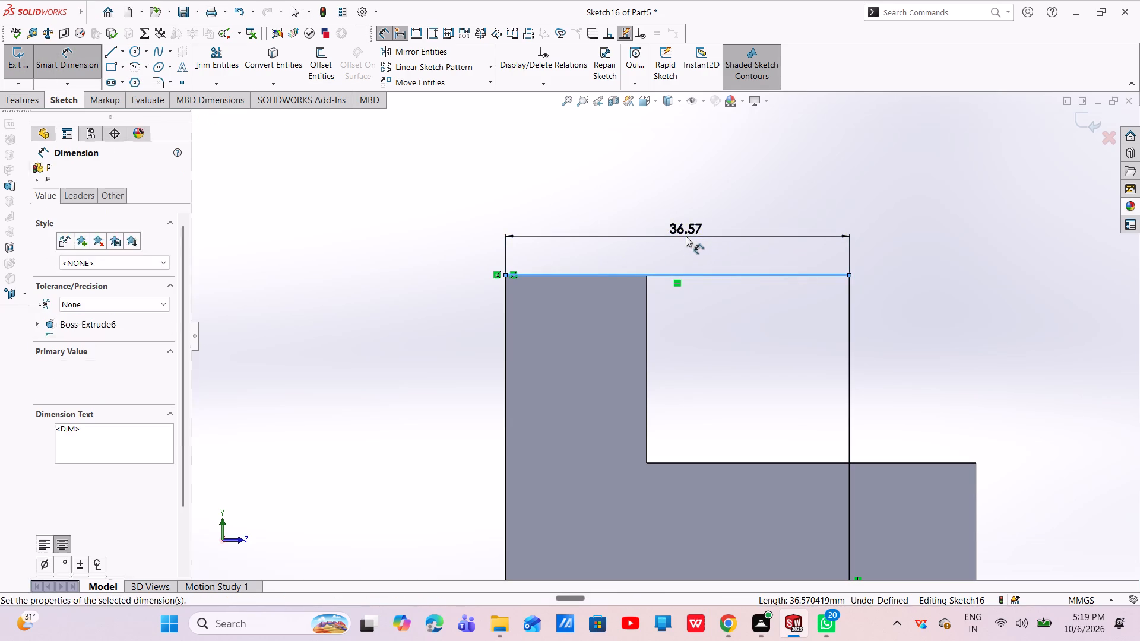
key("BackSpace")
type("50")
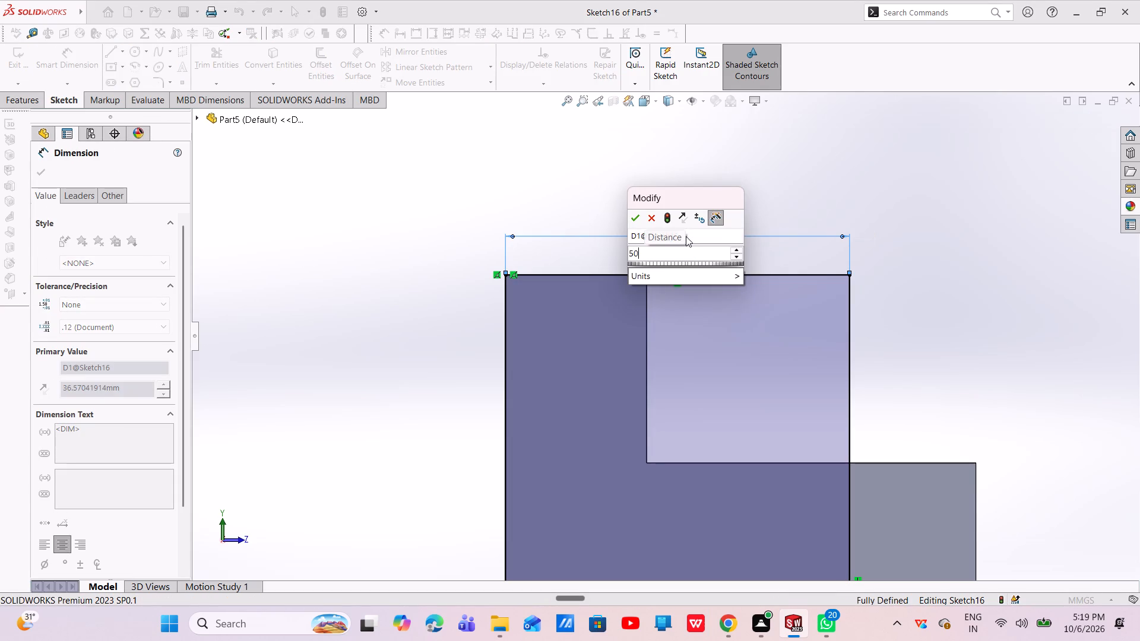
key("Return")
scroll(790, 389, "up", 4)
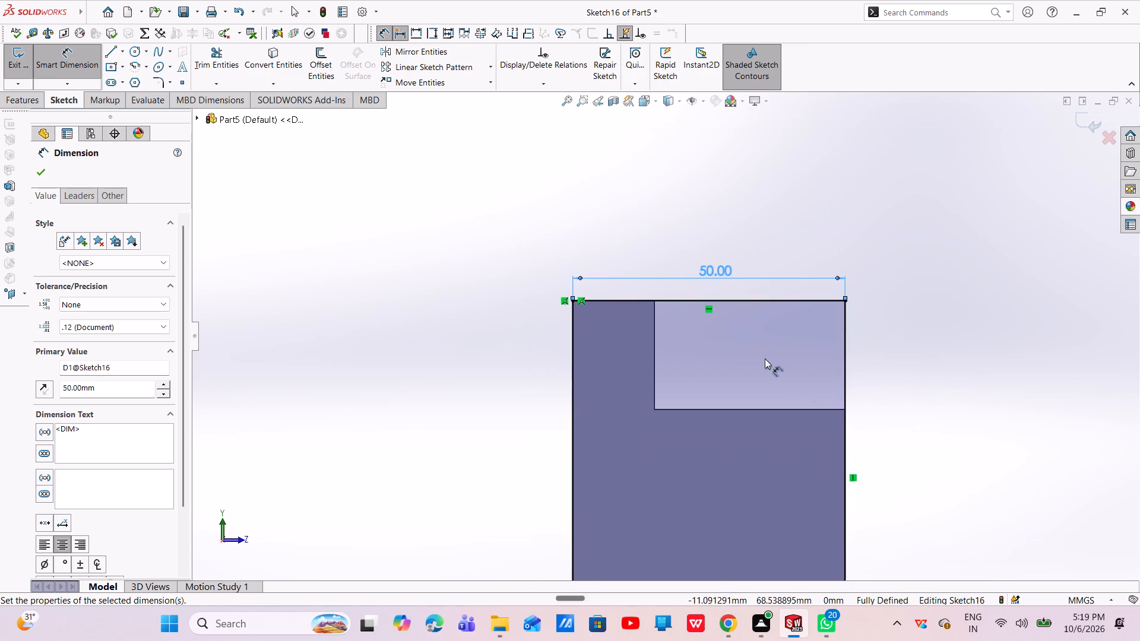
scroll(817, 402, "up", 3)
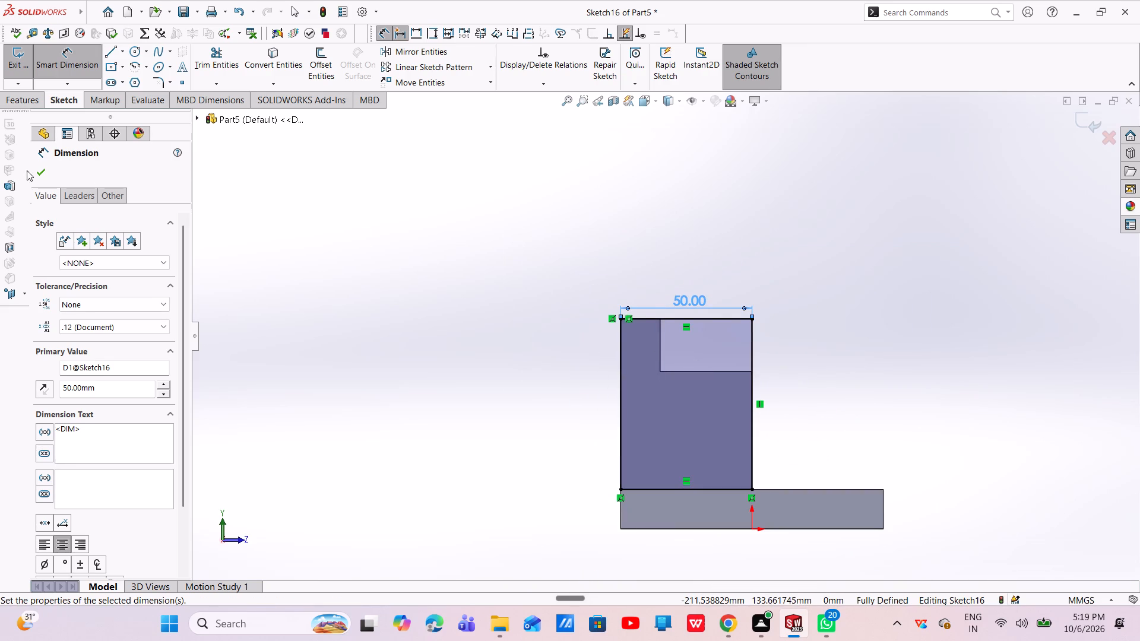
left_click(37, 176)
Extrude the 50 mm wide profile 15 mm, reversed inward over the base and merged with it.
left_click(21, 102)
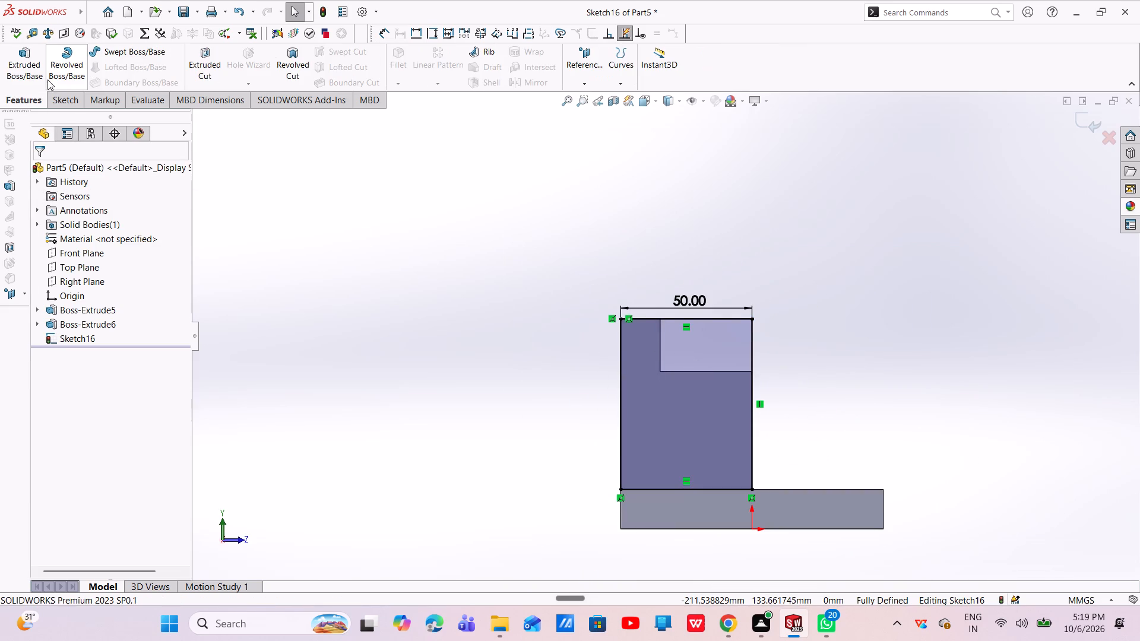
left_click(28, 72)
middle_click_drag(793, 360, 715, 433)
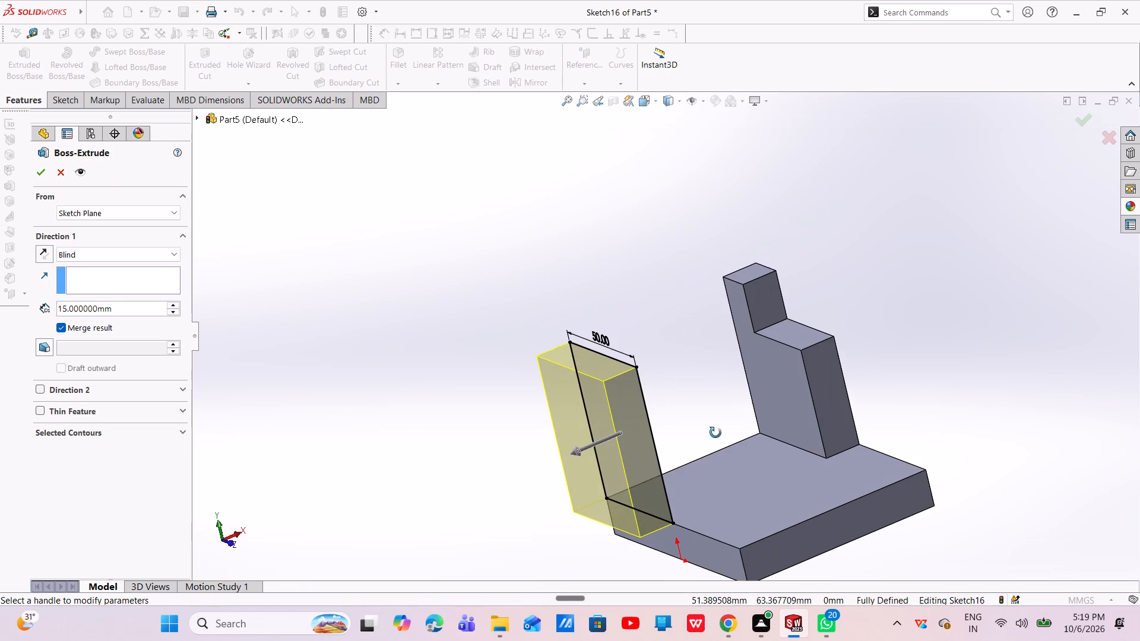
middle_click_drag(715, 433, 715, 433)
left_click(572, 454)
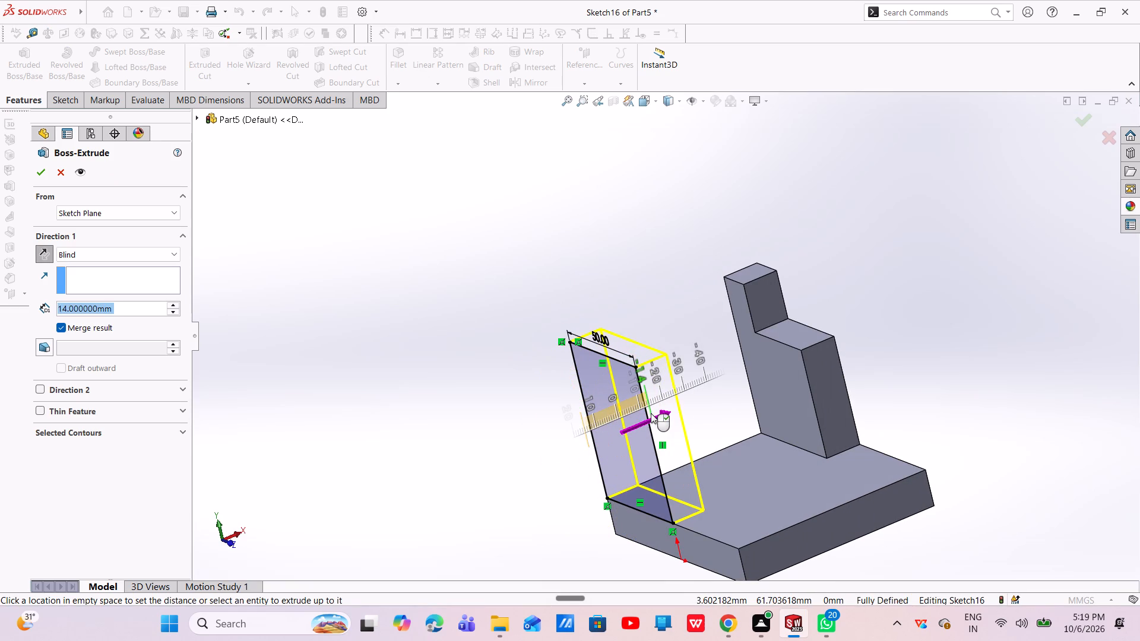
left_click(651, 413)
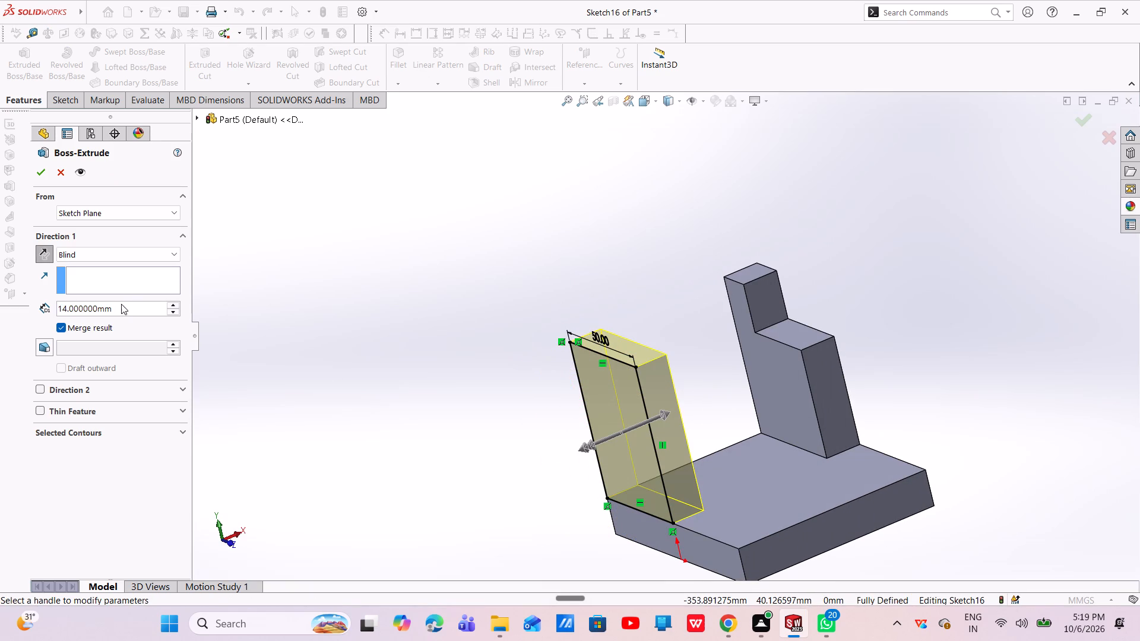
left_click(120, 308)
key("BackSpace")
key("BackSpace")
key("BackSpace")
key("BackSpace")
key("BackSpace")
key("BackSpace")
key("BackSpace")
key("BackSpace")
key("BackSpace")
key("BackSpace")
key("BackSpace")
key("BackSpace")
key("BackSpace")
key("BackSpace")
key("BackSpace")
key("BackSpace")
key("BackSpace")
key("BackSpace")
key("BackSpace")
key("BackSpace")
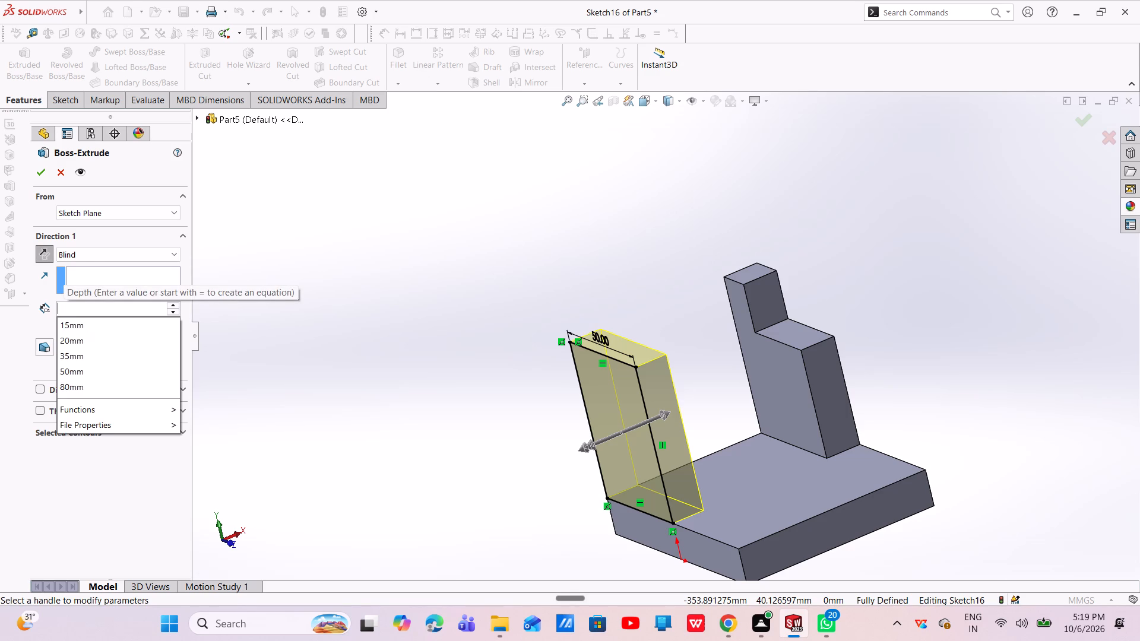
key("BackSpace")
key("BackSpace")
type("15")
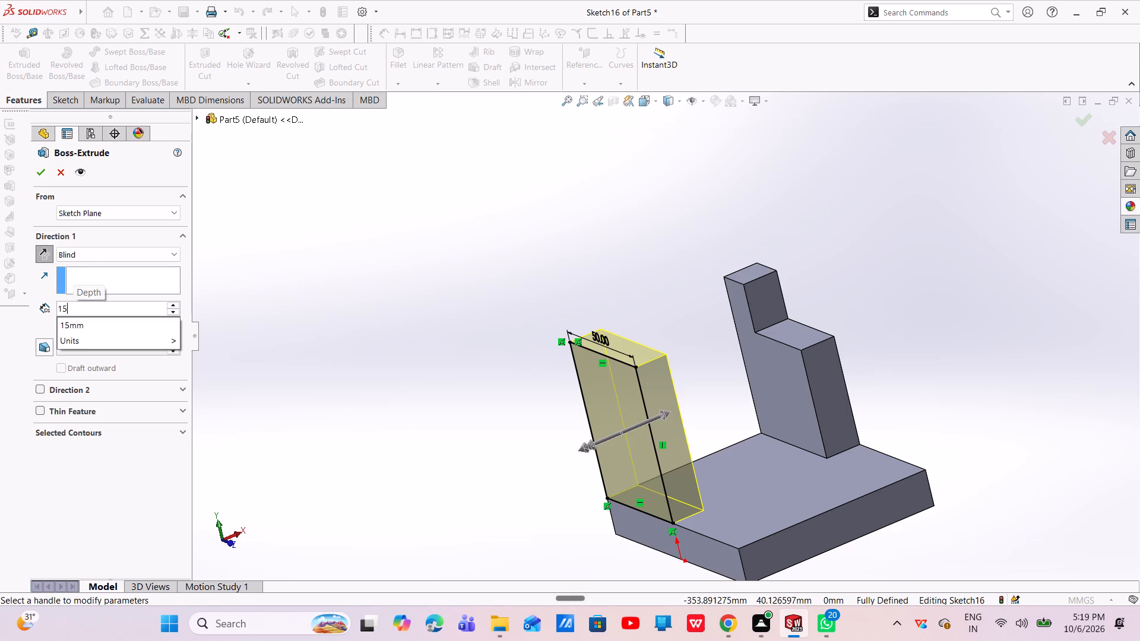
key("Return")
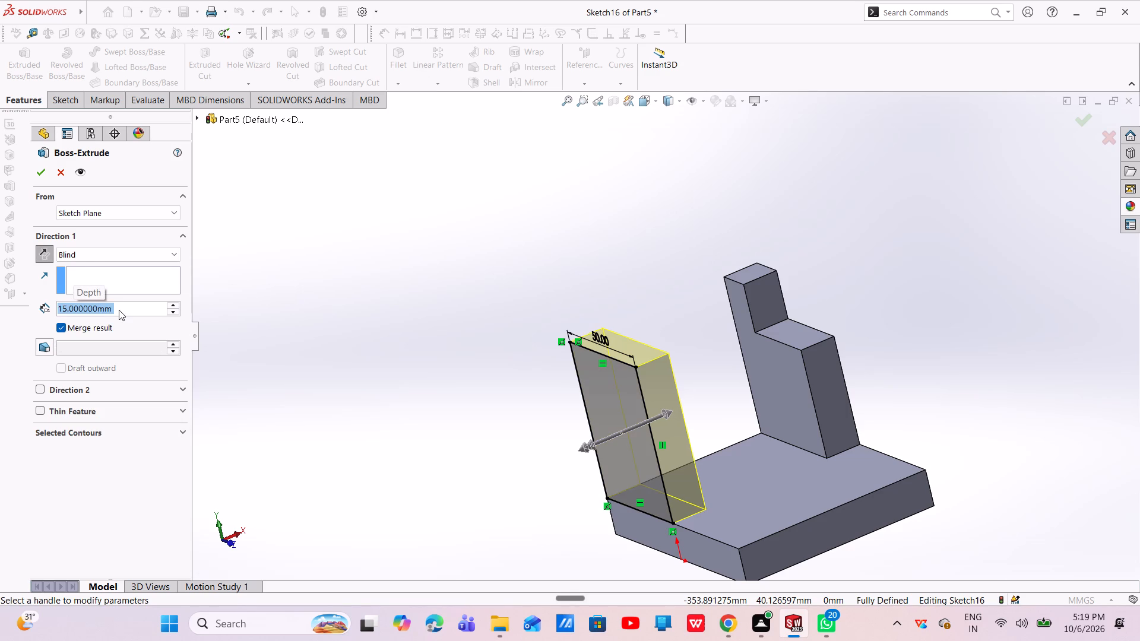
left_click(44, 170)
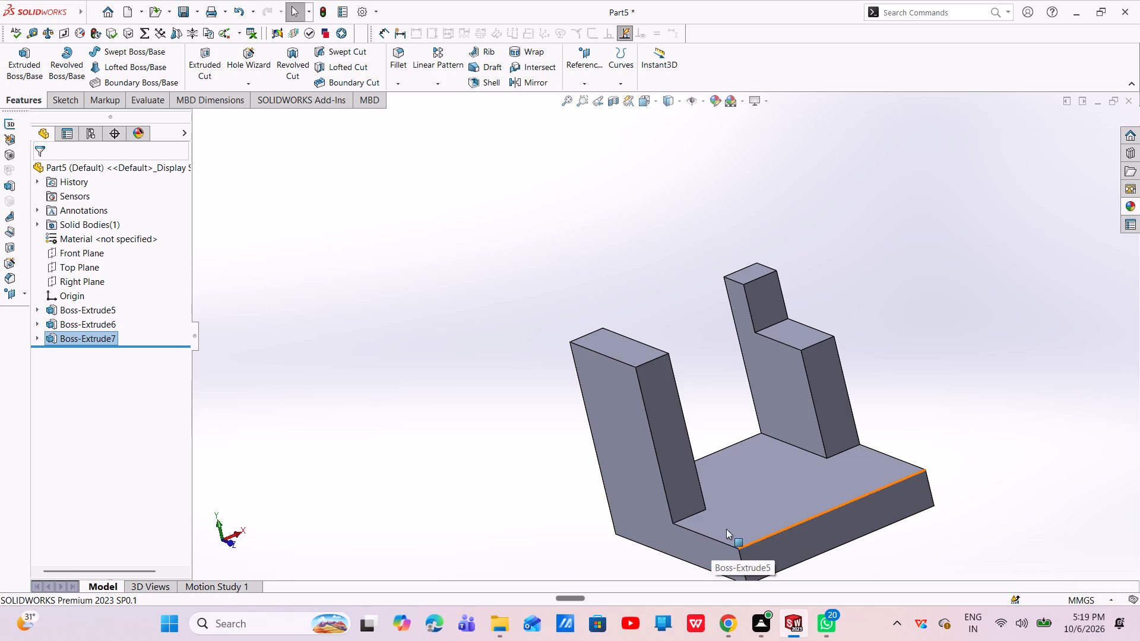
Sketch a closed triangle on the L-shaped outer side face, 50 mm along the base's top edge and about 65 mm up the wall's front edge.
left_click(641, 484)
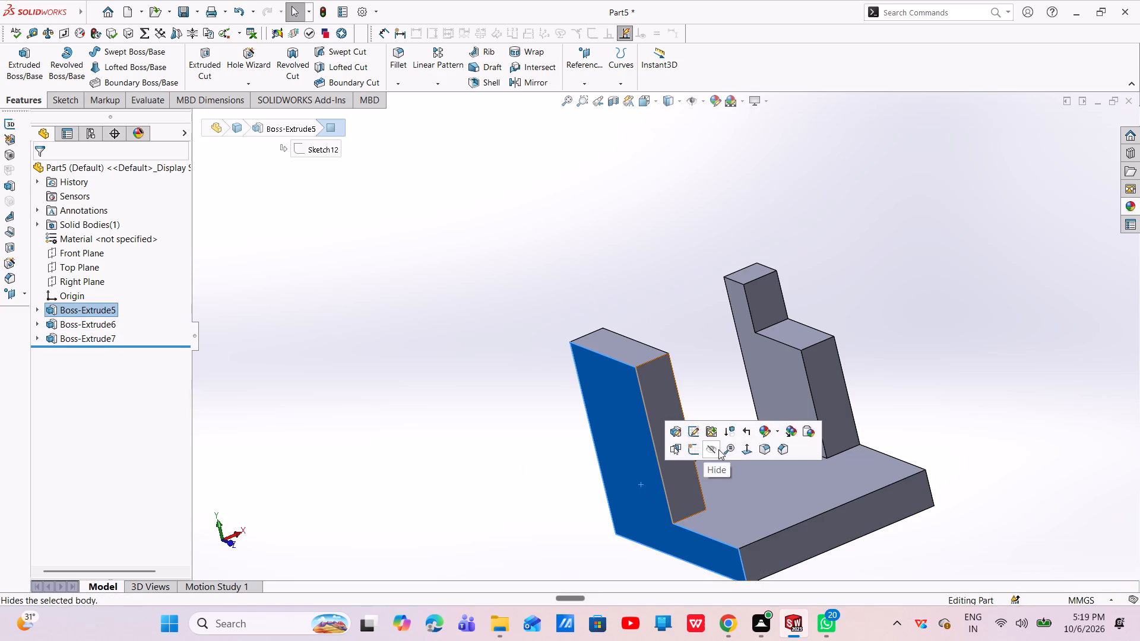
left_click(694, 452)
key("Escape")
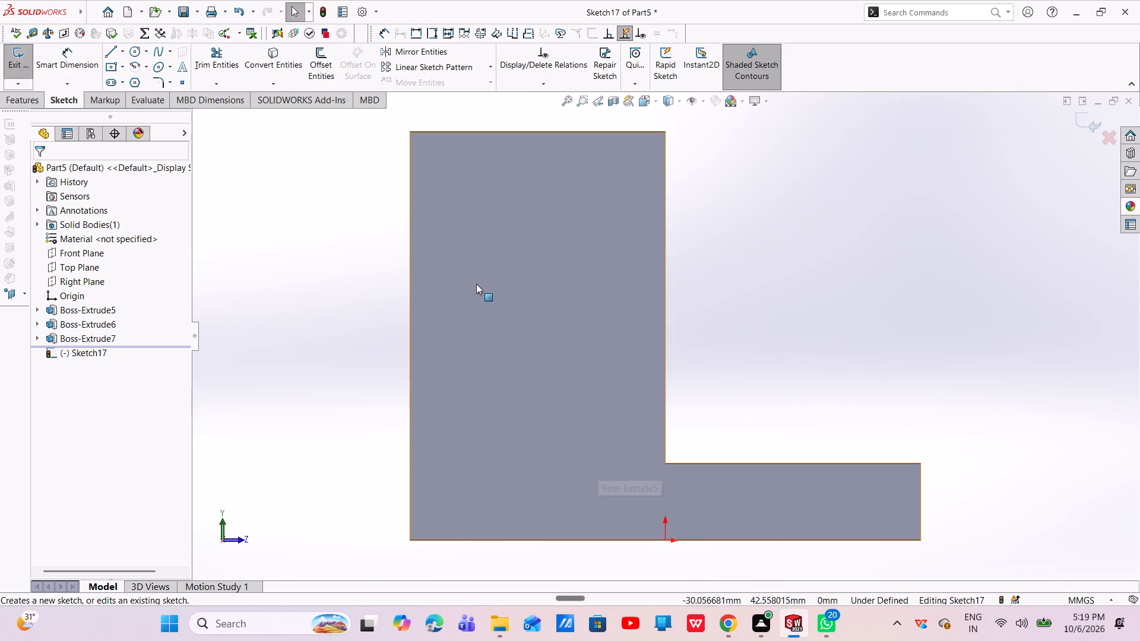
left_click(112, 53)
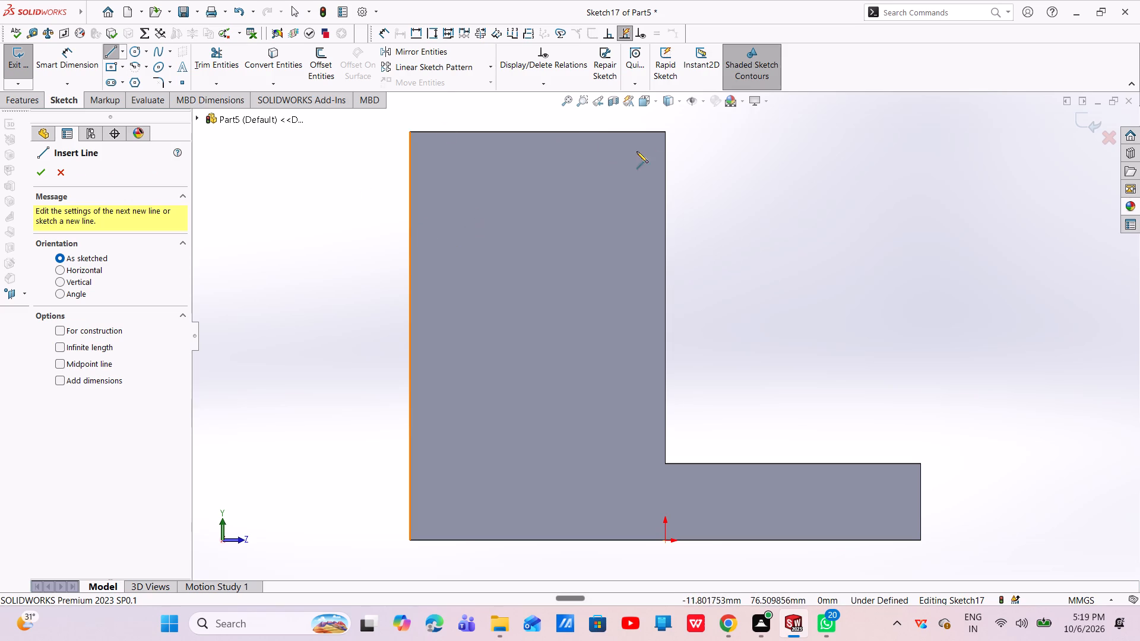
left_click(664, 132)
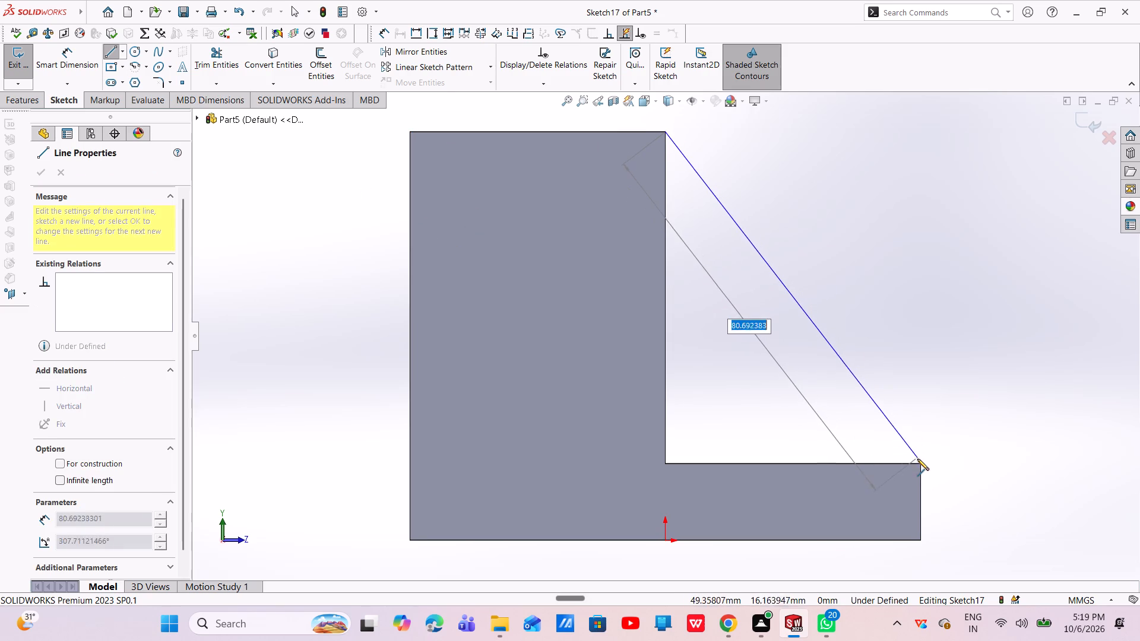
left_click(921, 465)
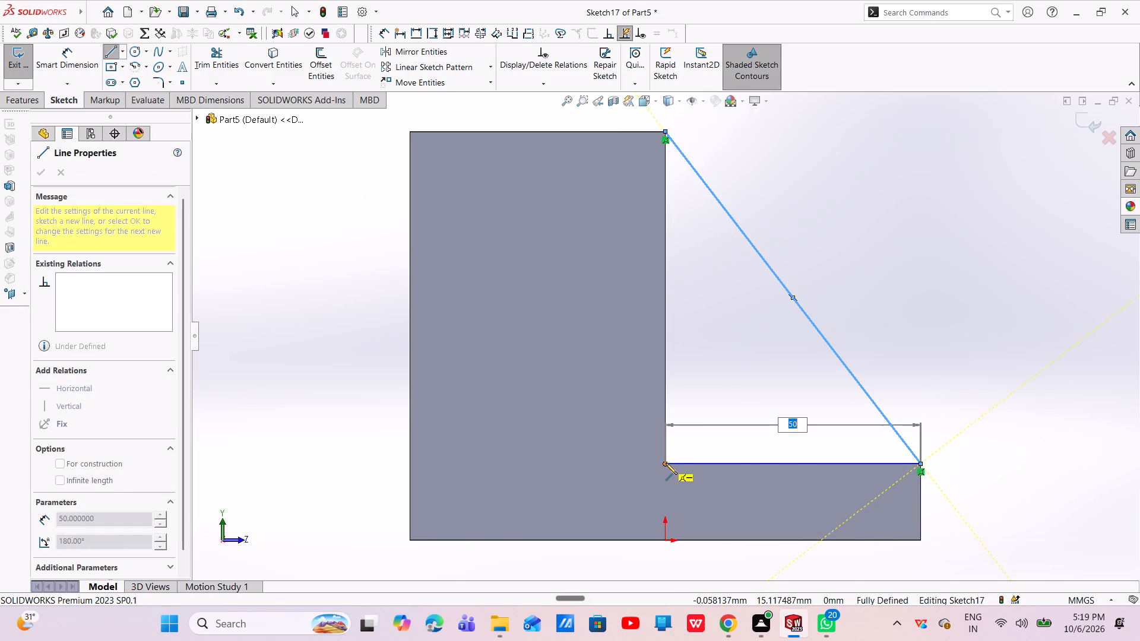
left_click(666, 463)
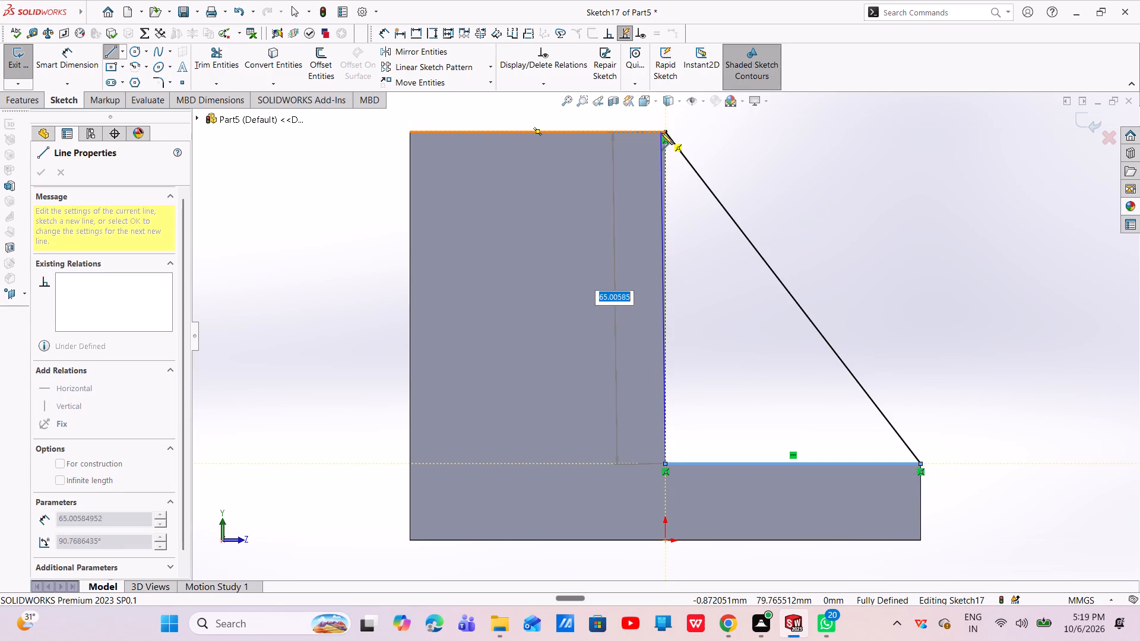
left_click(666, 132)
key("Escape")
key("Escape")
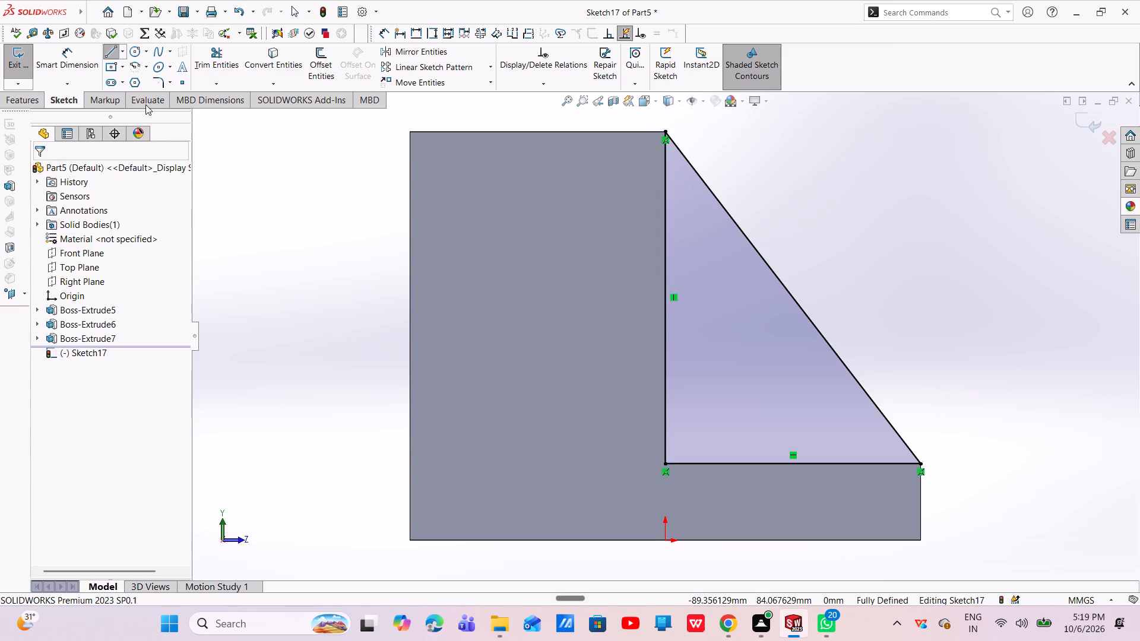
Extrude the triangle 15 mm, reversed inward over the base and flush with the new wall.
left_click(12, 106)
left_click(31, 85)
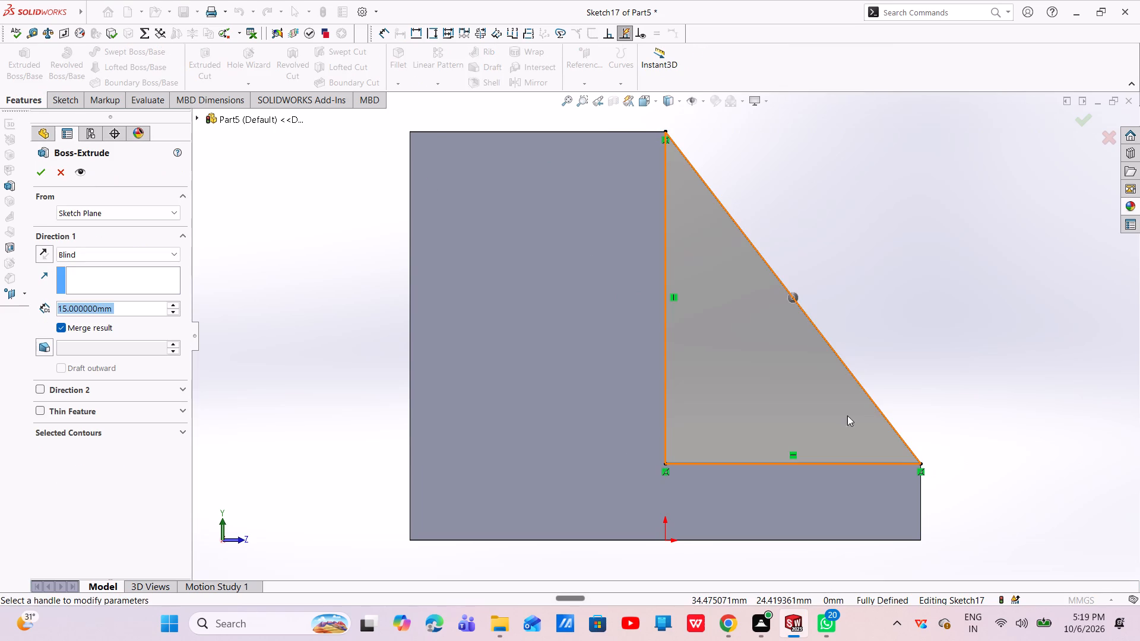
middle_click_drag(816, 354, 751, 428)
scroll(669, 416, "up", 3)
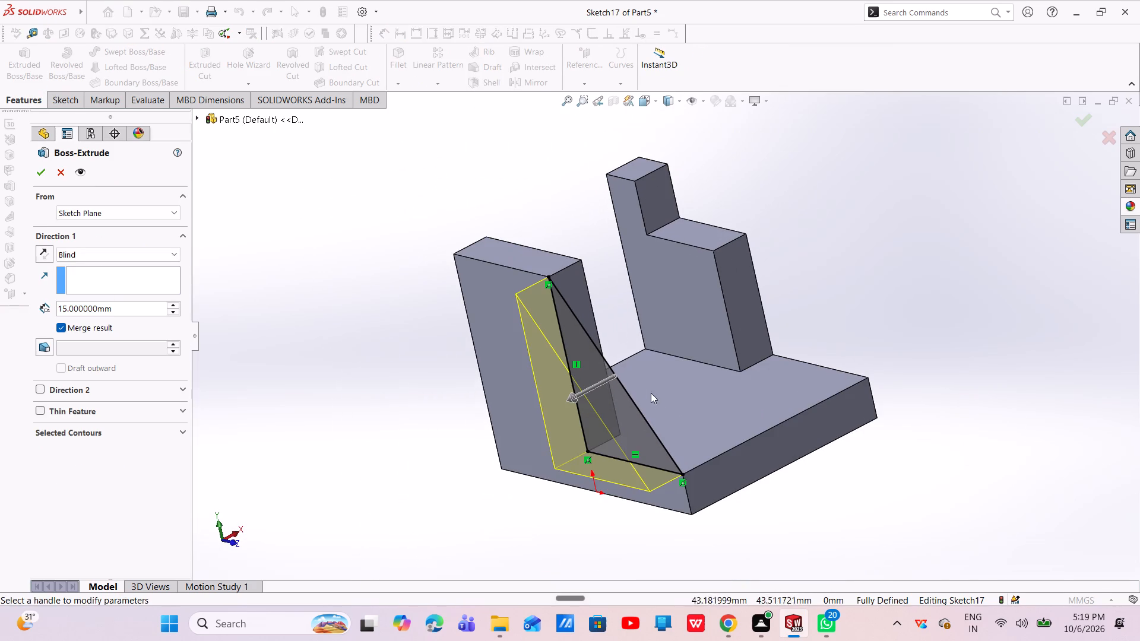
left_click(46, 250)
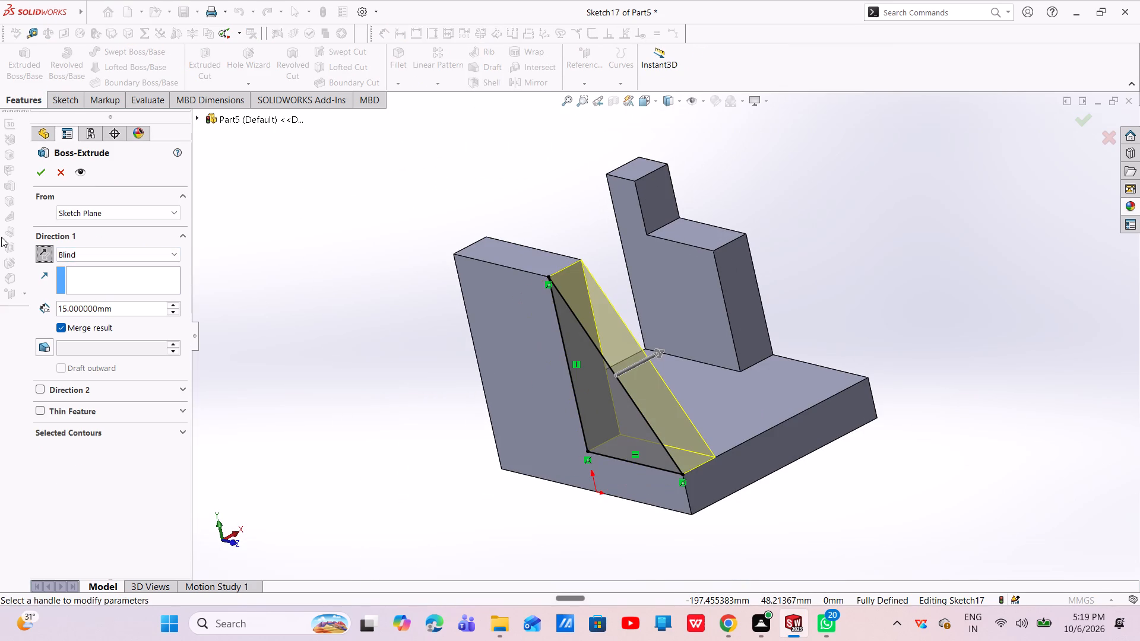
left_click(43, 170)
key("Escape")
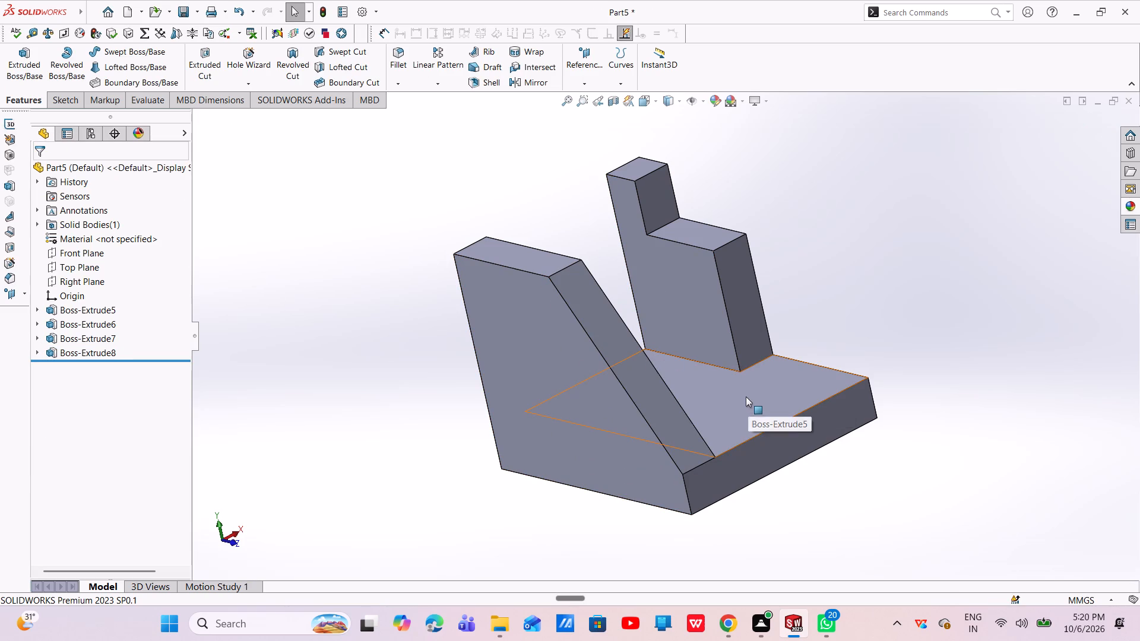
Start a sketch on the flat top face of the new 50 mm wide wall.
middle_click_drag(746, 396, 730, 509)
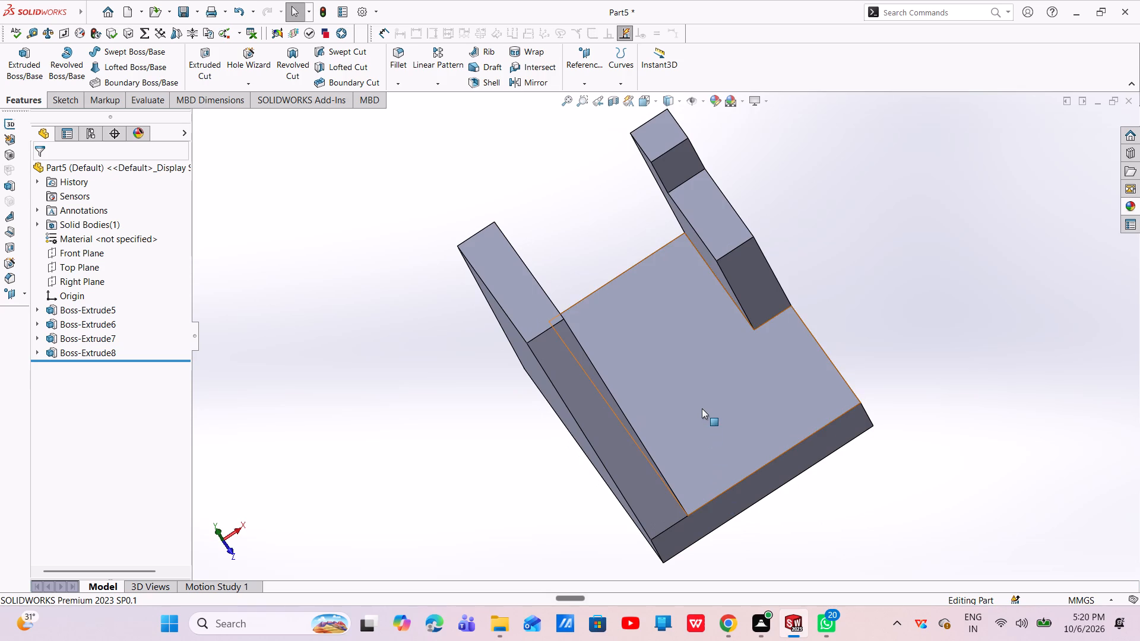
left_click(506, 284)
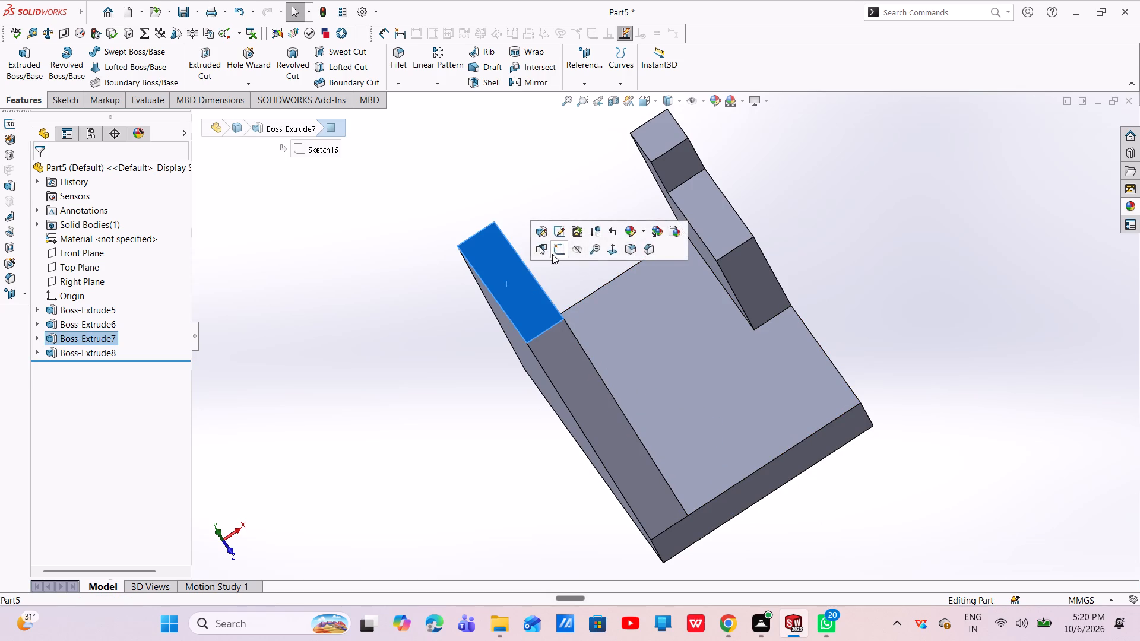
left_click(552, 254)
key("Escape")
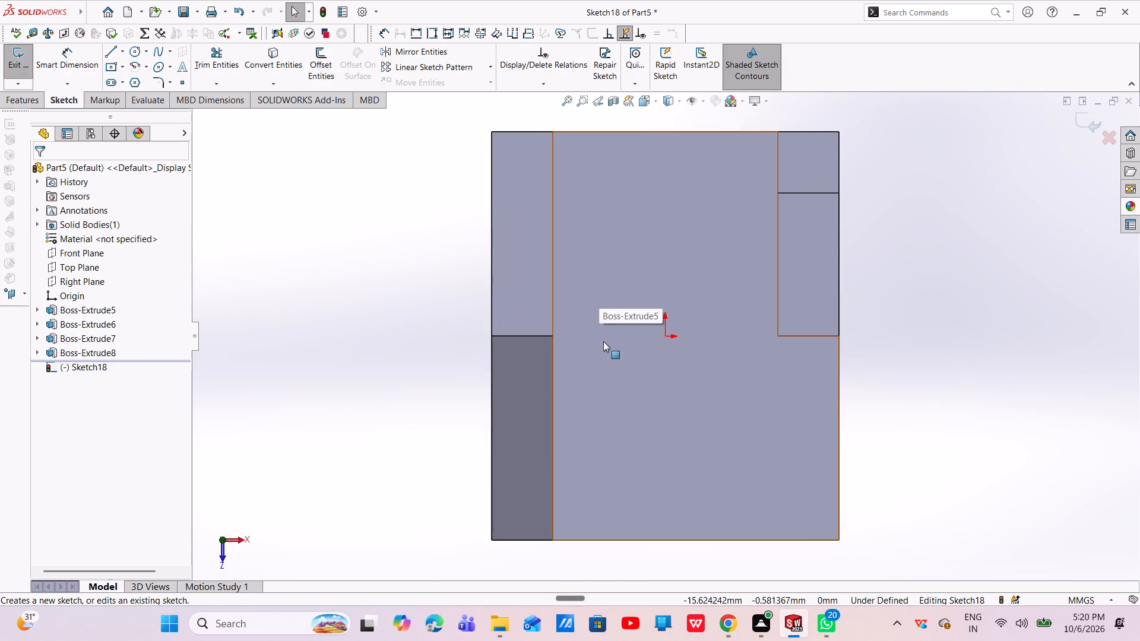
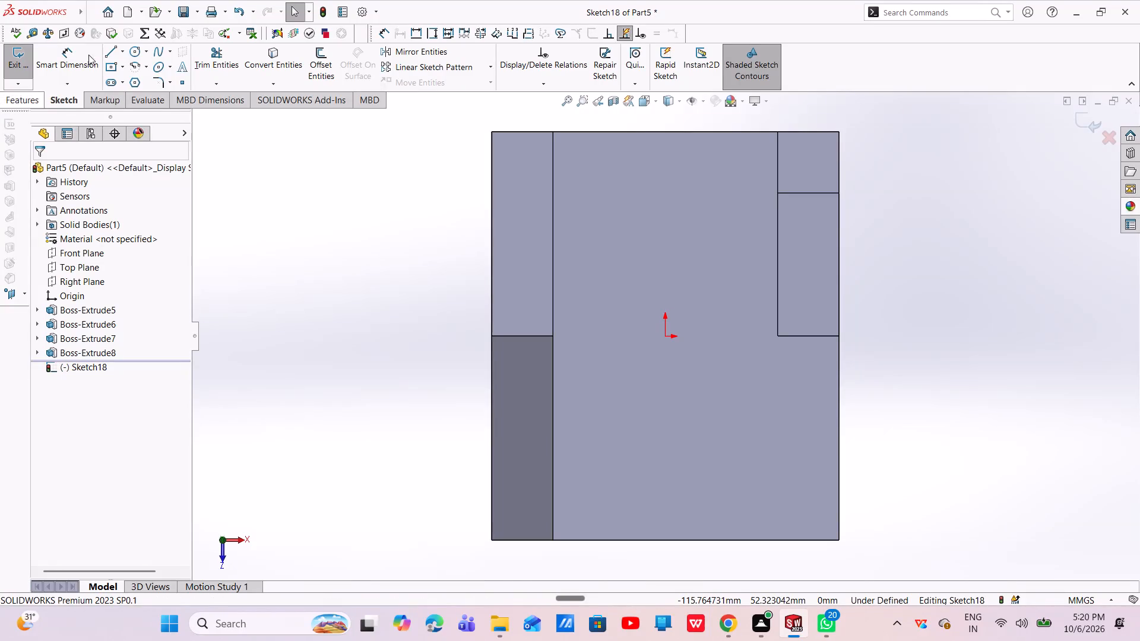
Sketch a closed rectangle about 23 by 14 mm from the inner front corner of the wall's top face, extending inward over the base.
left_click(110, 49)
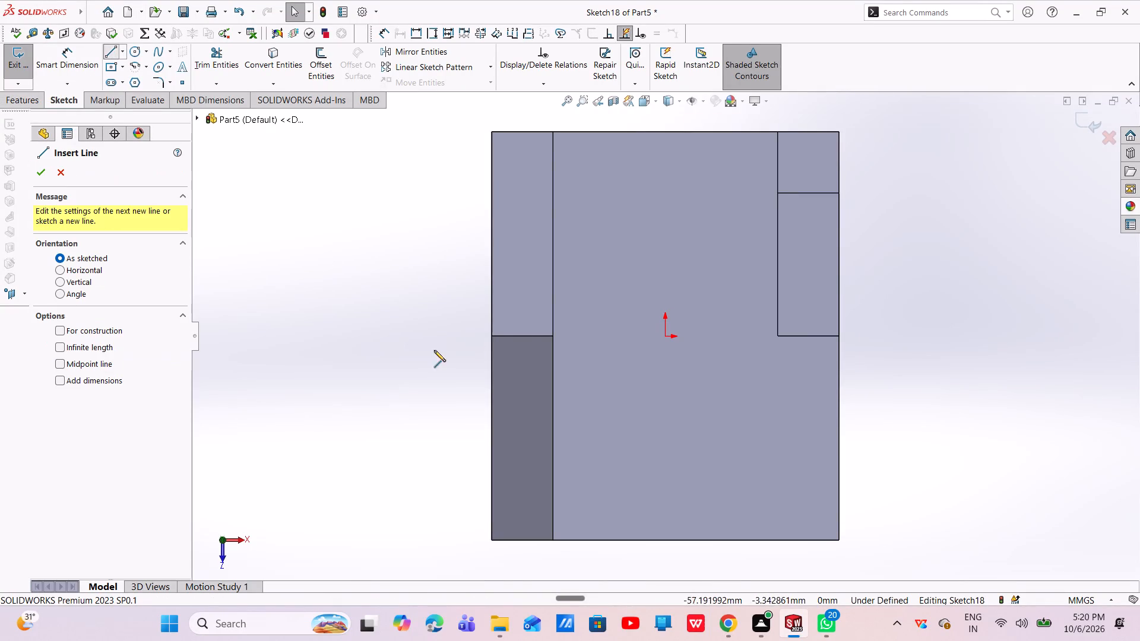
left_click(553, 336)
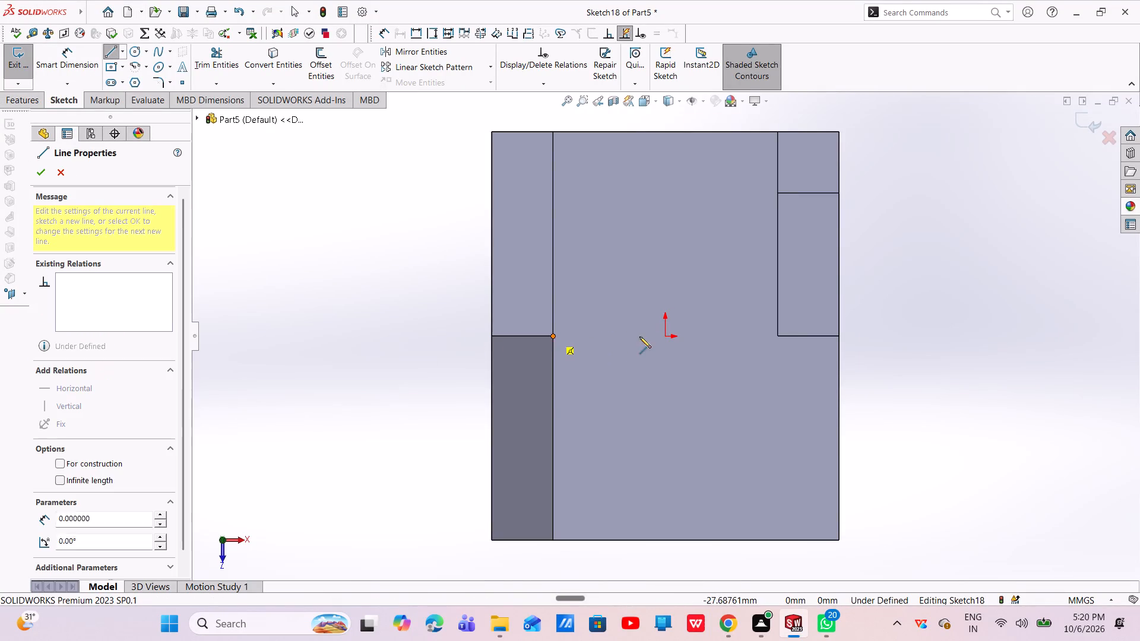
left_click(648, 335)
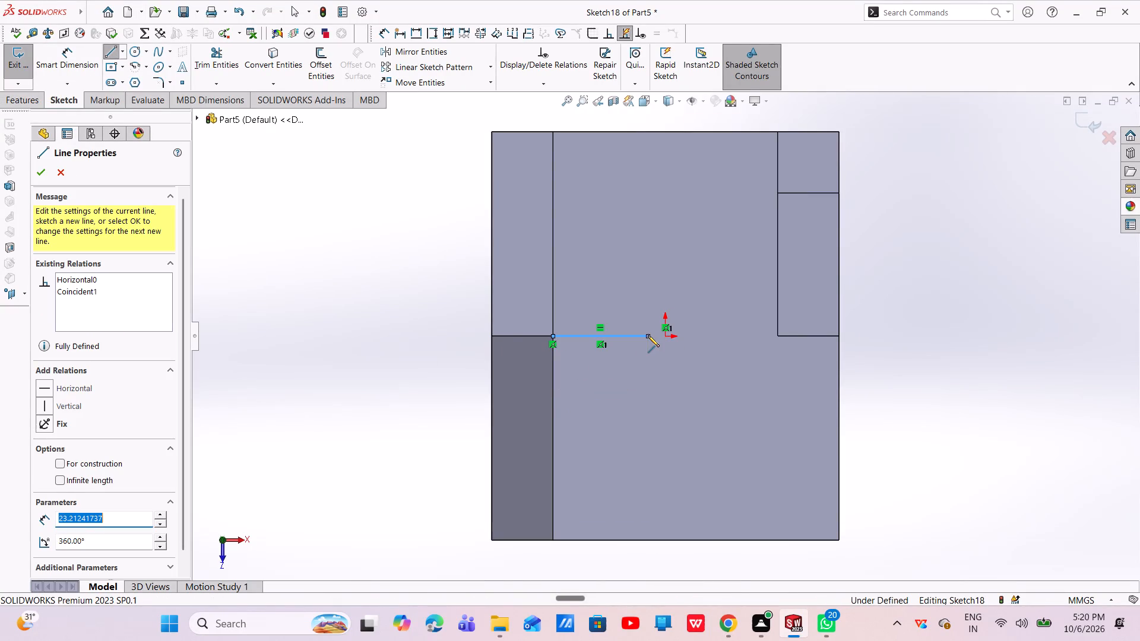
left_click(647, 280)
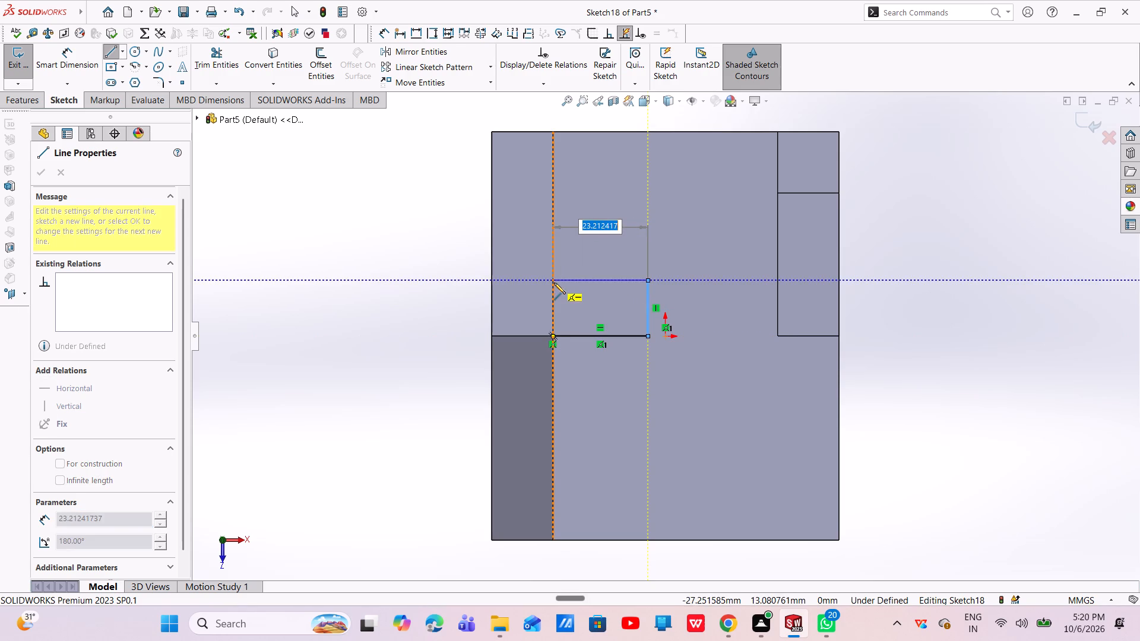
left_click(554, 283)
left_click(553, 337)
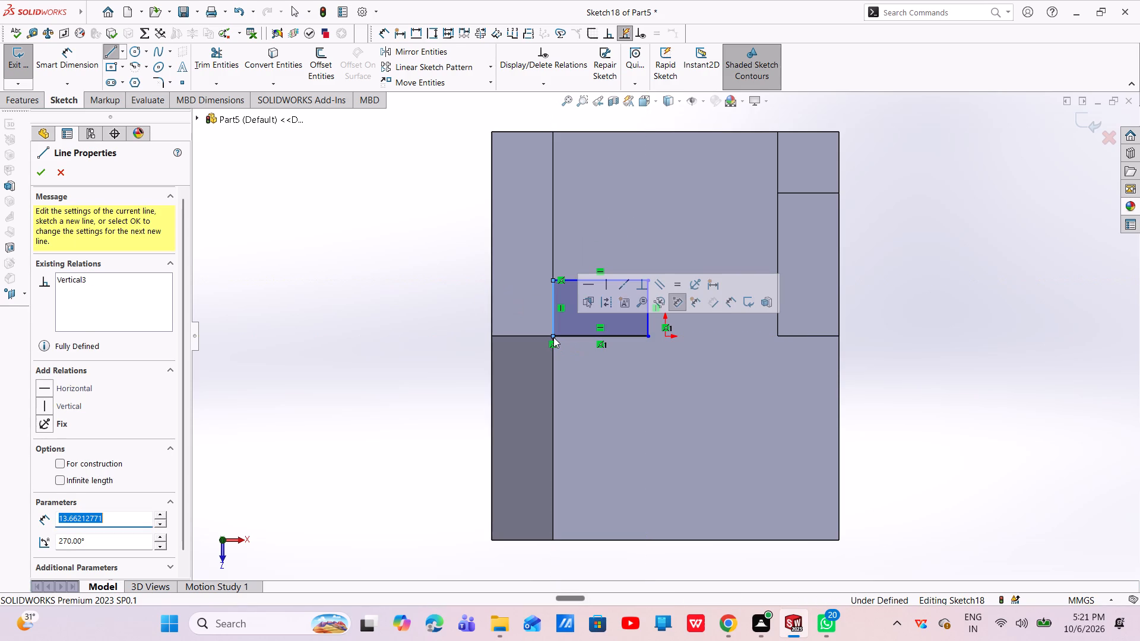
key("Escape")
key("Escape")
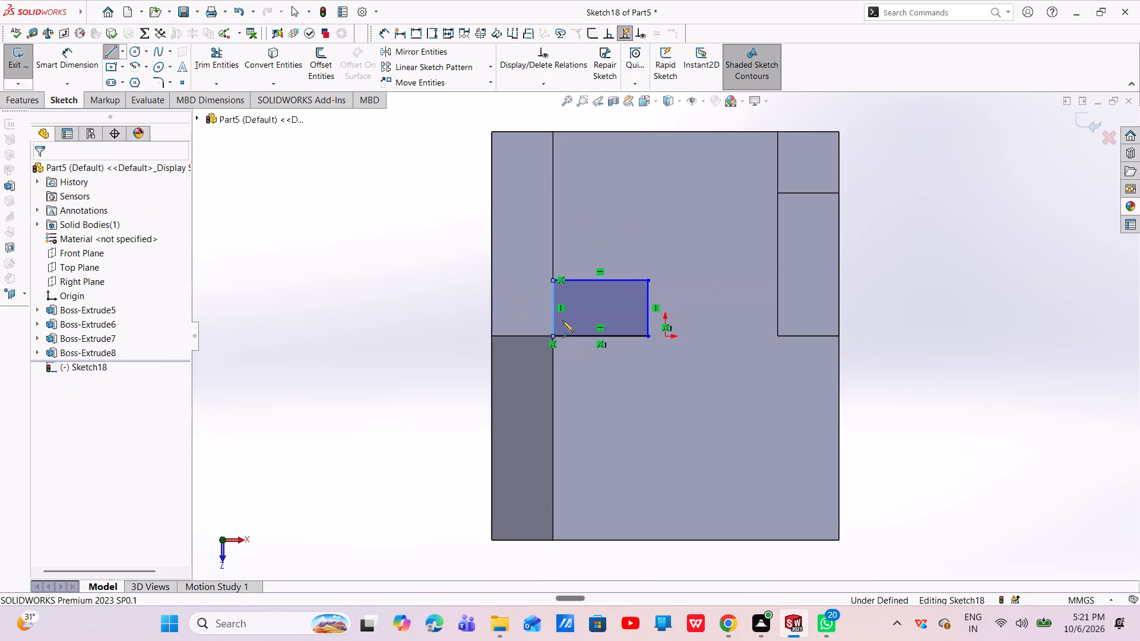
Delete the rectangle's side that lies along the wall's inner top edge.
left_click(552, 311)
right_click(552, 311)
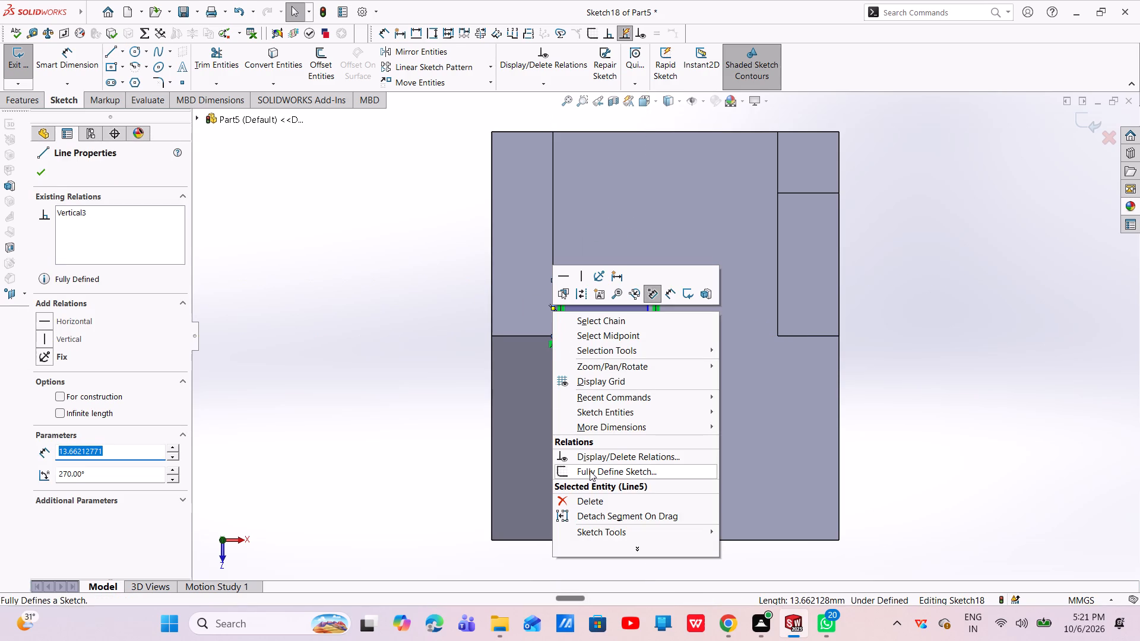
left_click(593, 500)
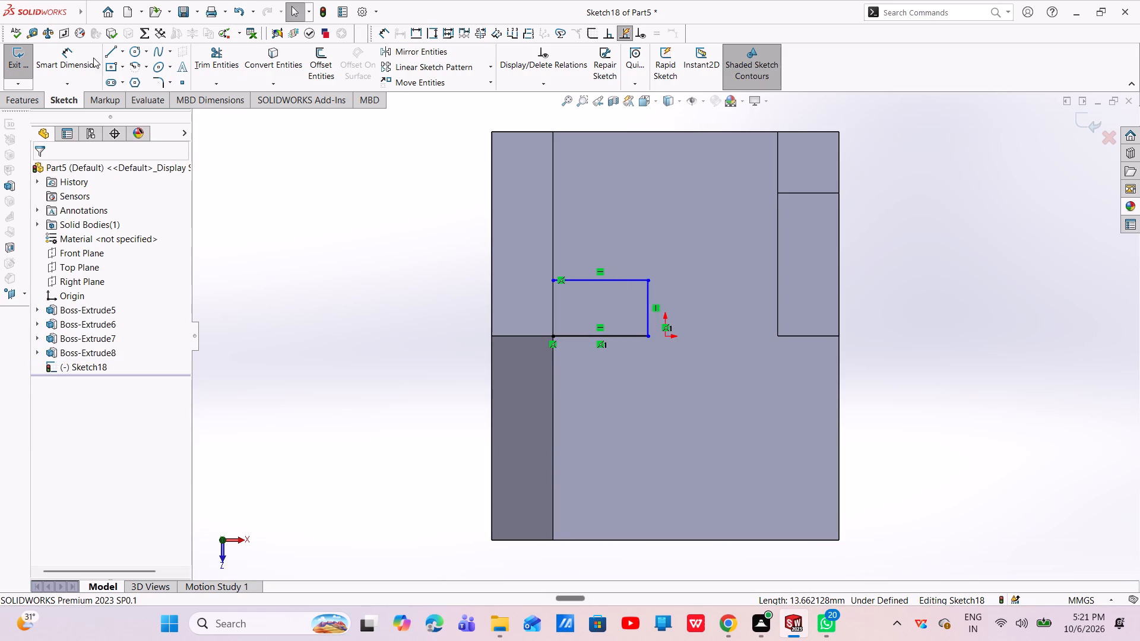
Dimension the sketched profile to 20 mm out from the wall and 15 mm along the wall.
left_click(93, 57)
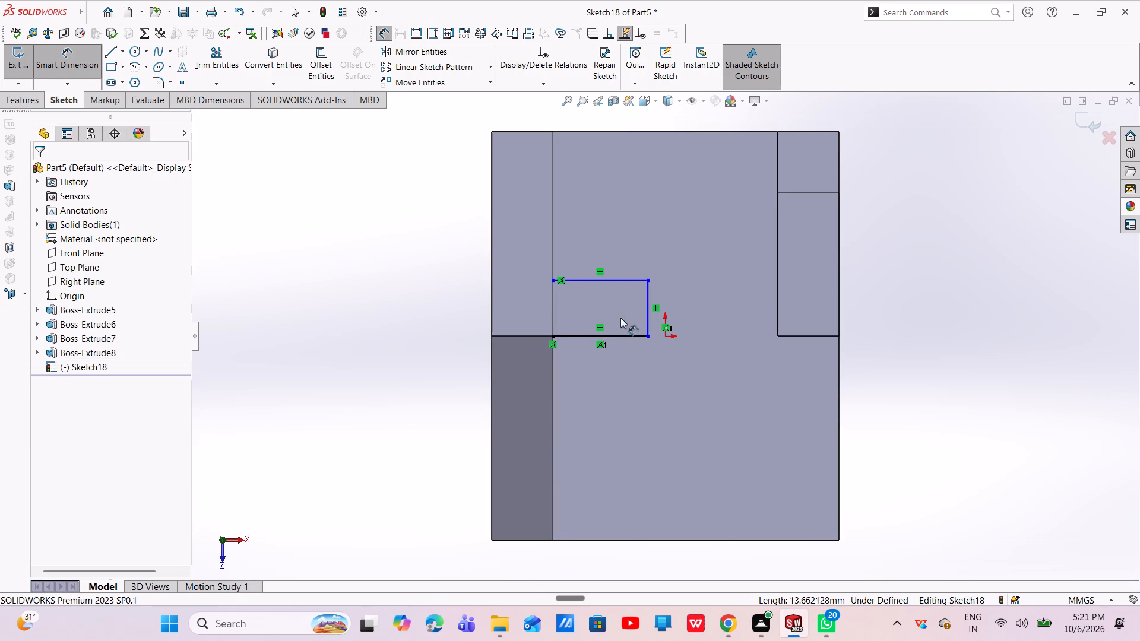
left_click(622, 277)
left_click(622, 243)
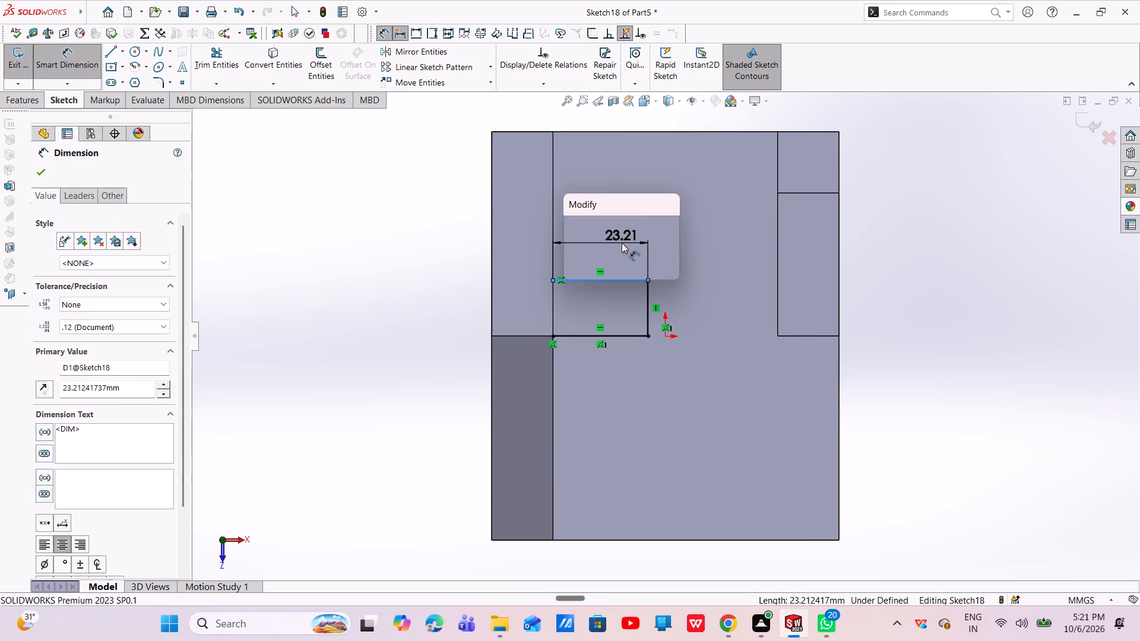
key("BackSpace")
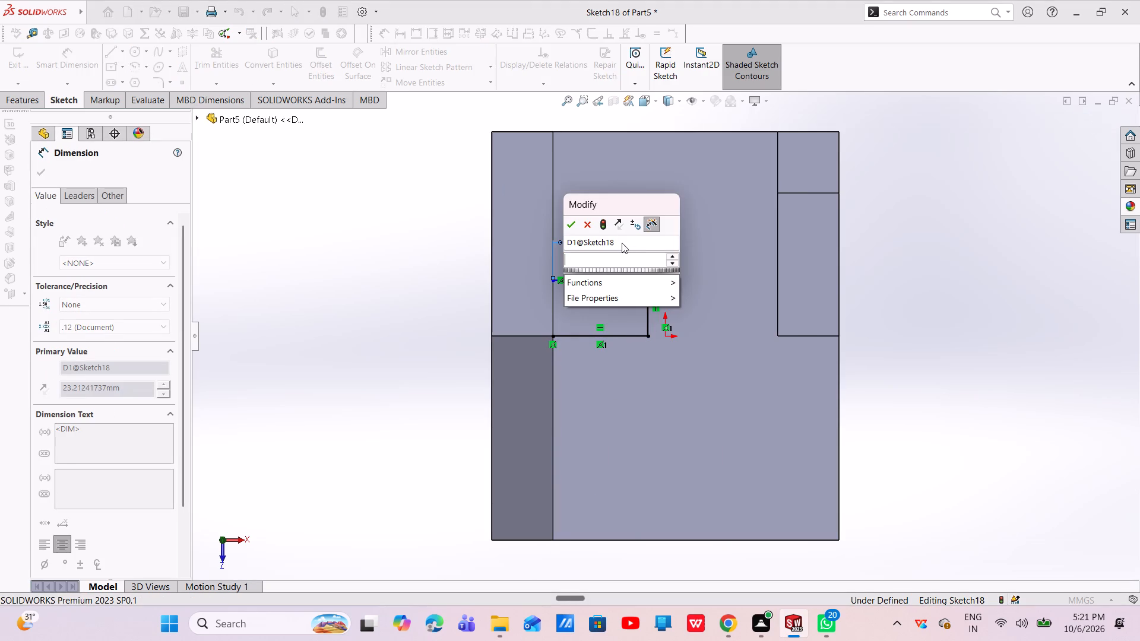
type("20")
key("Return")
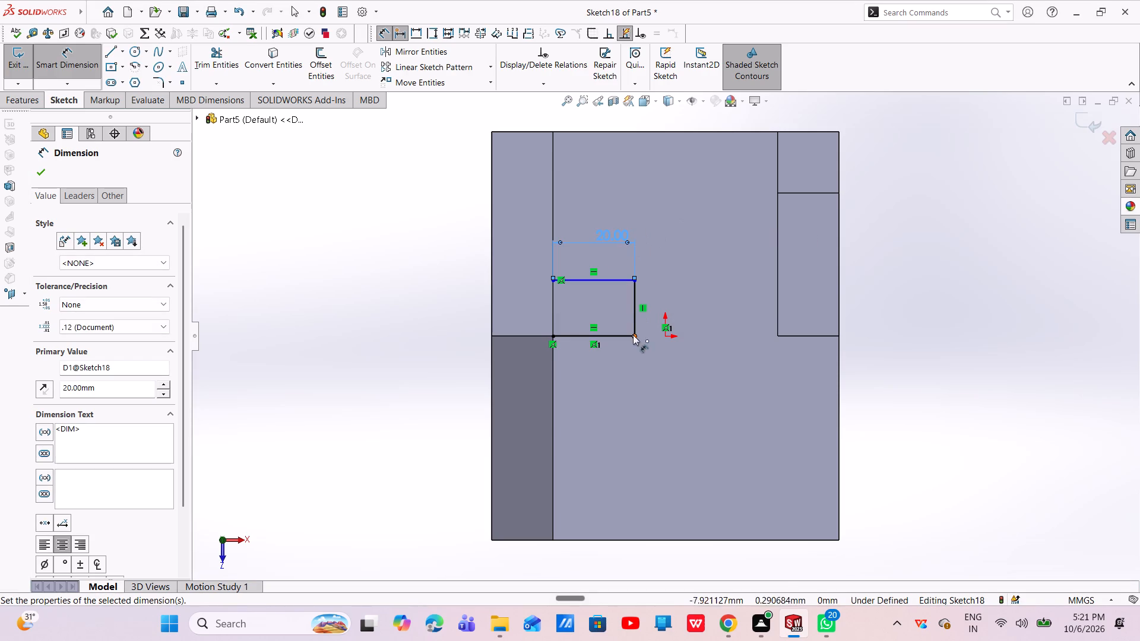
left_click(632, 309)
left_click(673, 304)
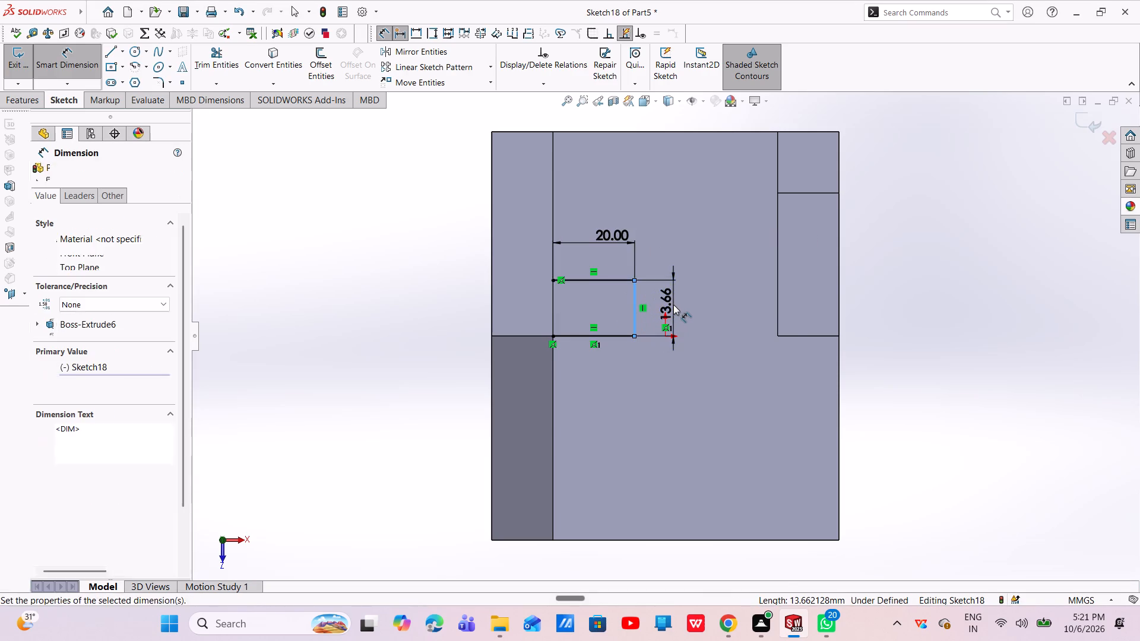
key("BackSpace")
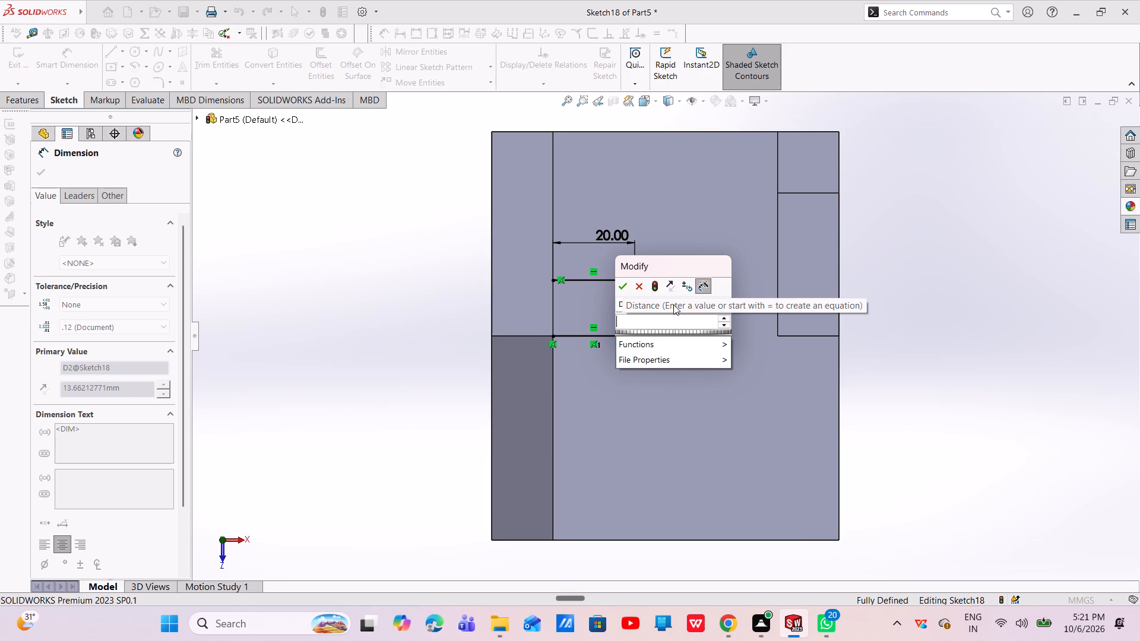
type("15")
key("Return")
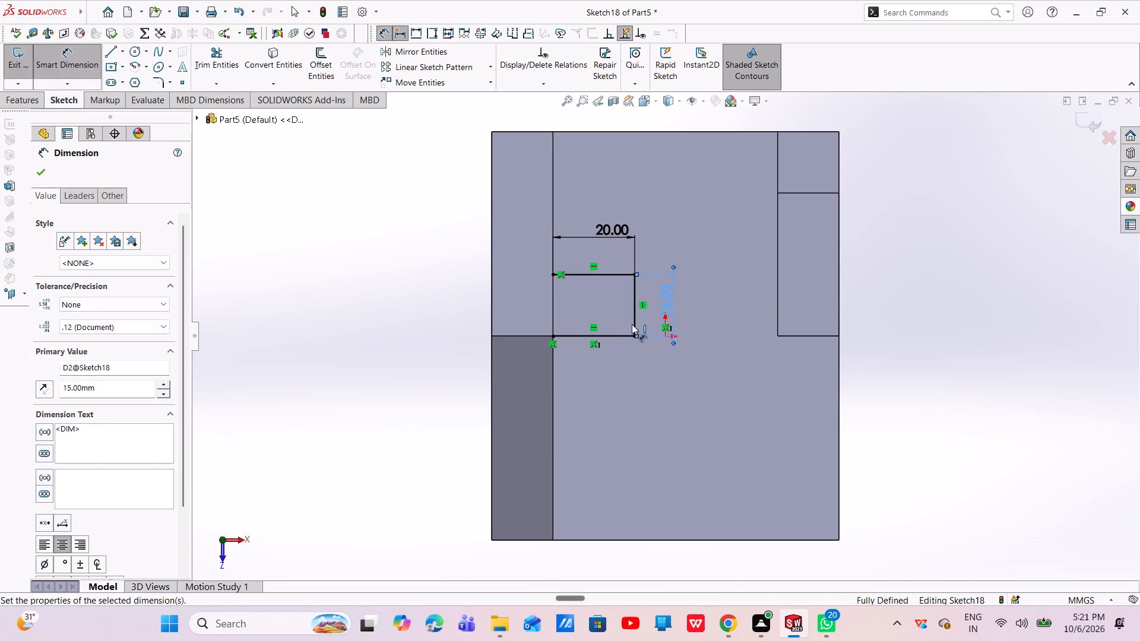
key("Escape")
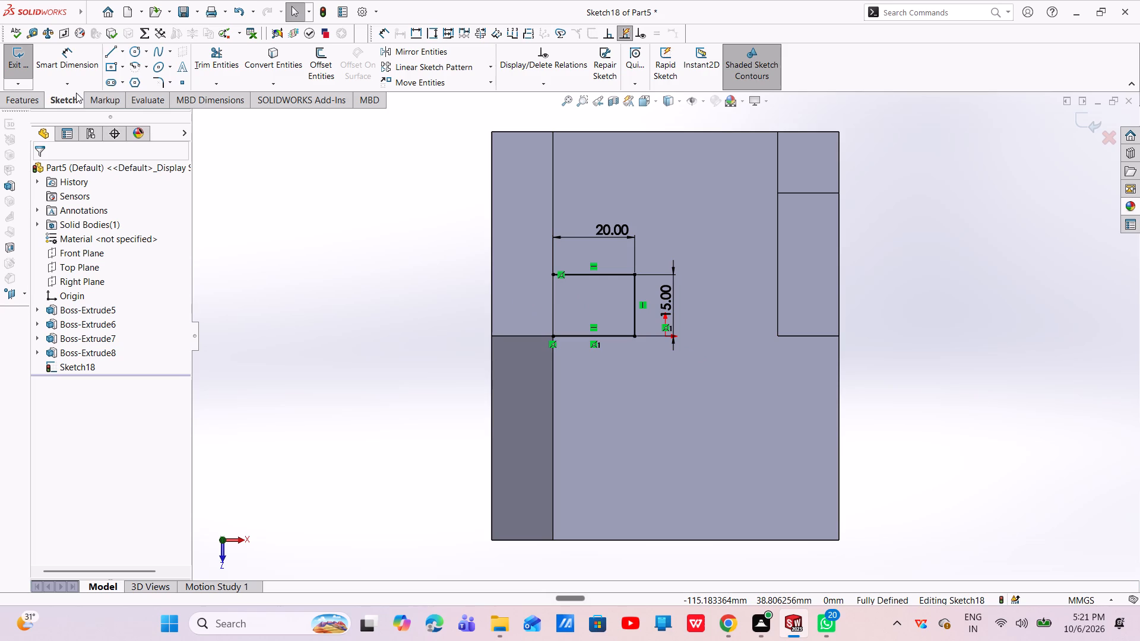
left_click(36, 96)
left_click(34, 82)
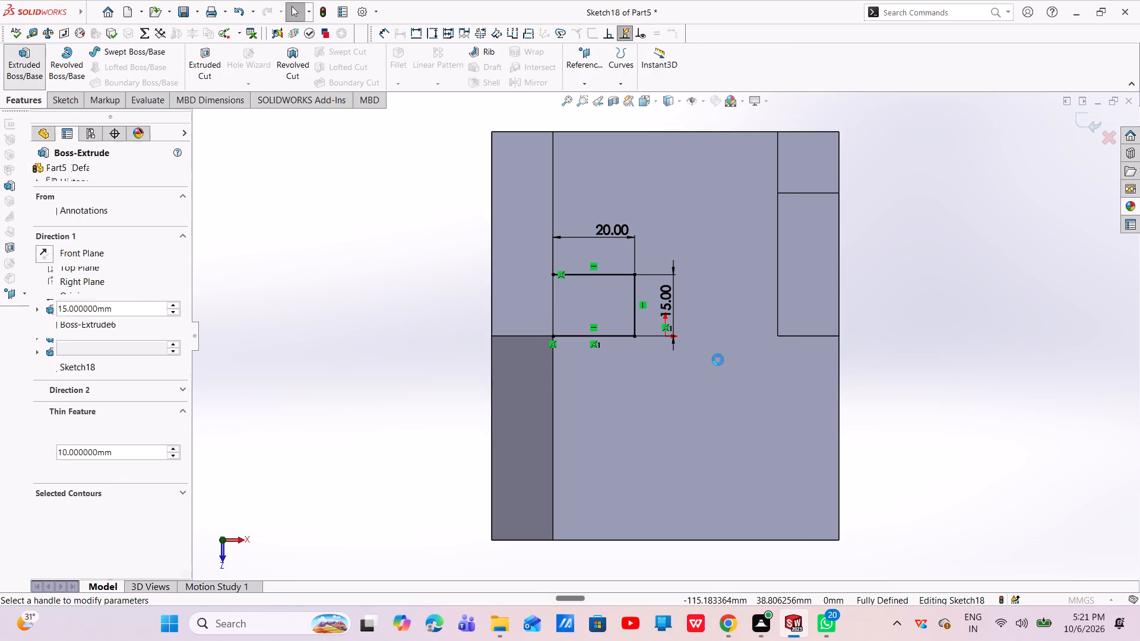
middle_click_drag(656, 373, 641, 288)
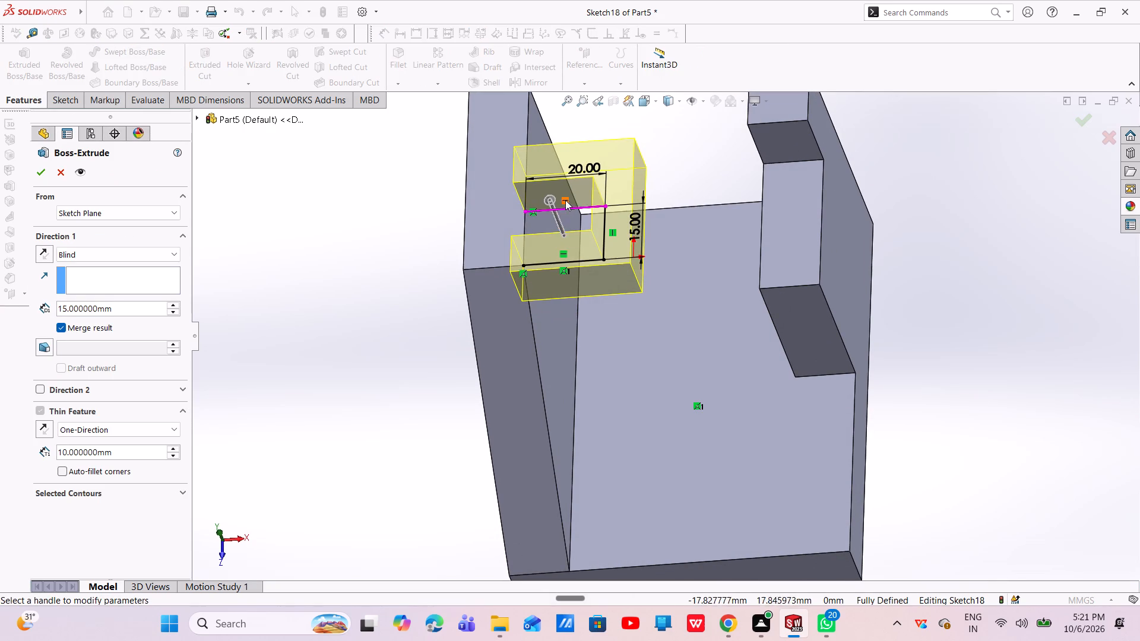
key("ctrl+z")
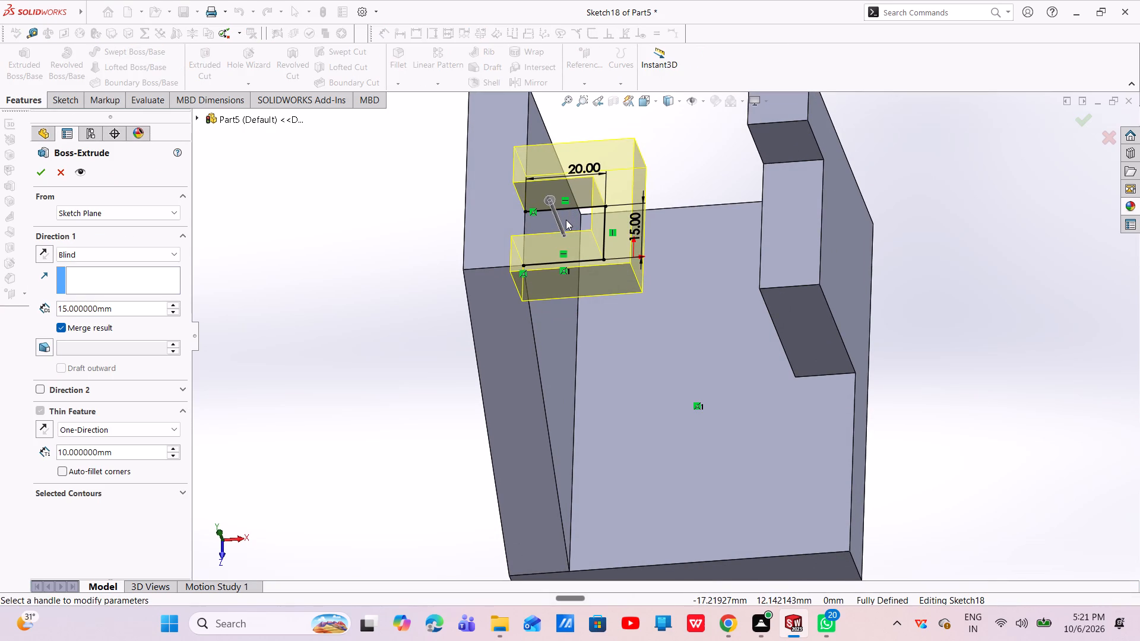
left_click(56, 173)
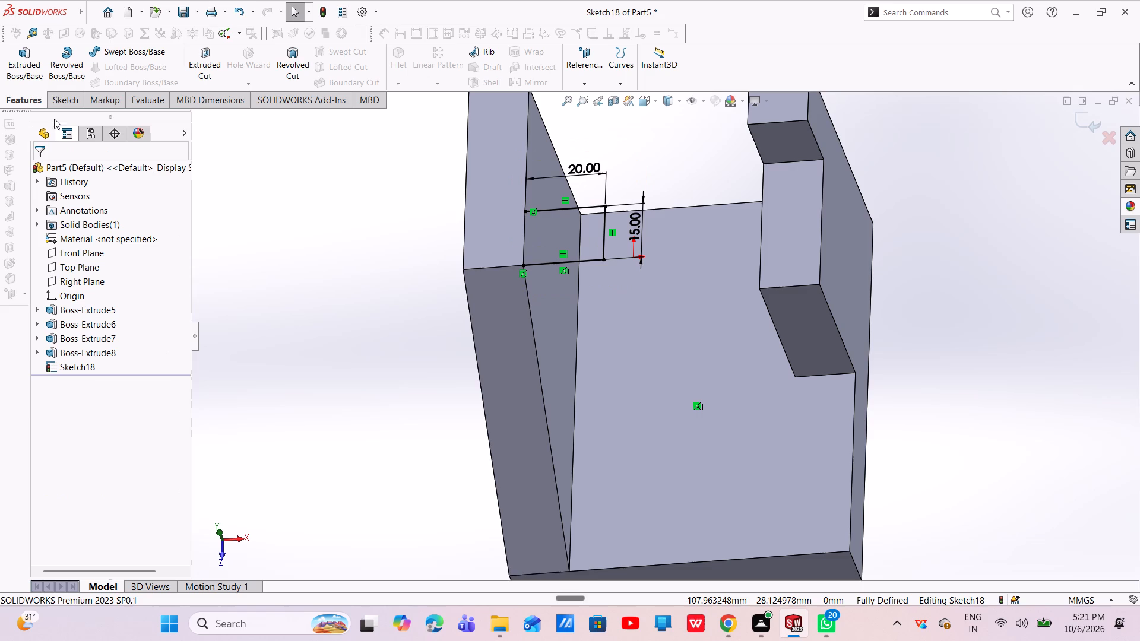
Close the 20 by 15 mm profile with a line along the wall's inner top edge.
left_click(60, 96)
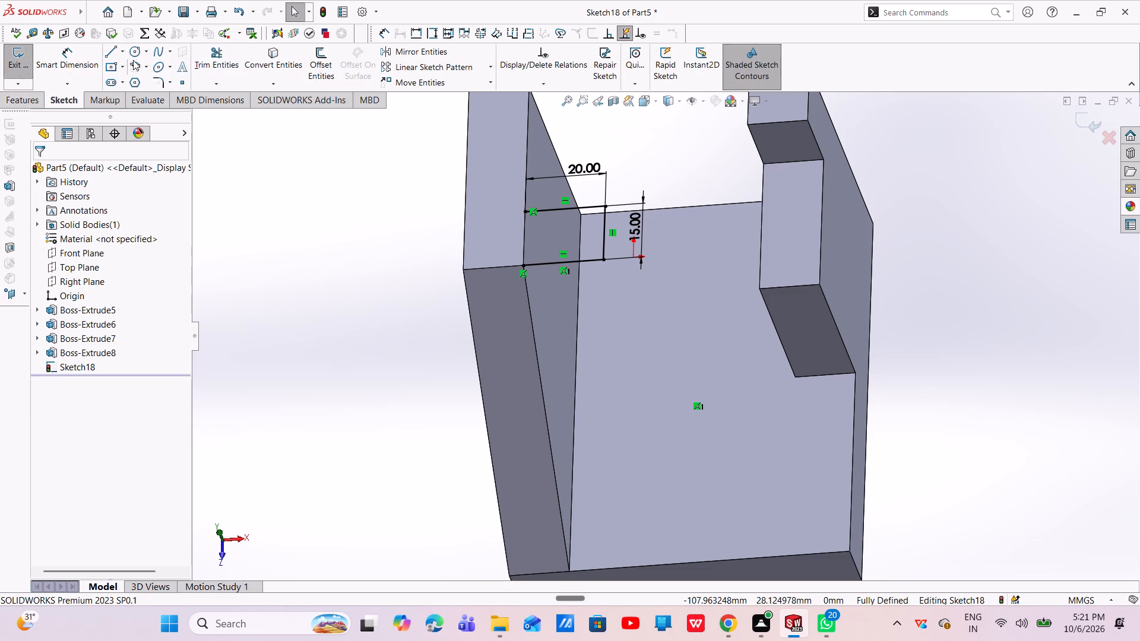
left_click(116, 53)
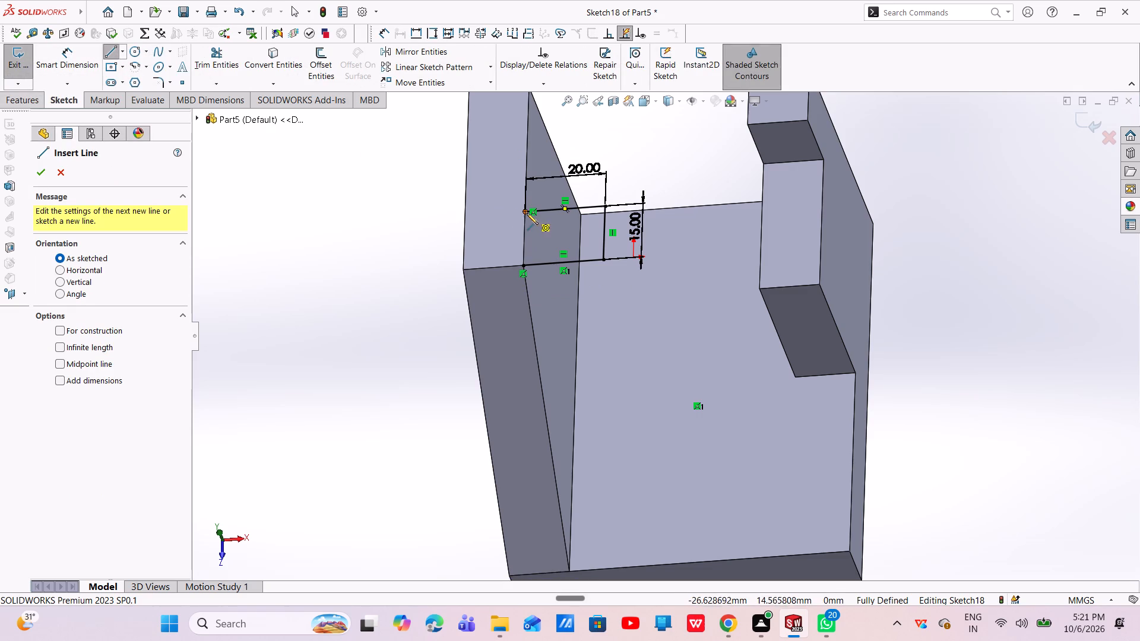
left_click(523, 211)
left_click(522, 264)
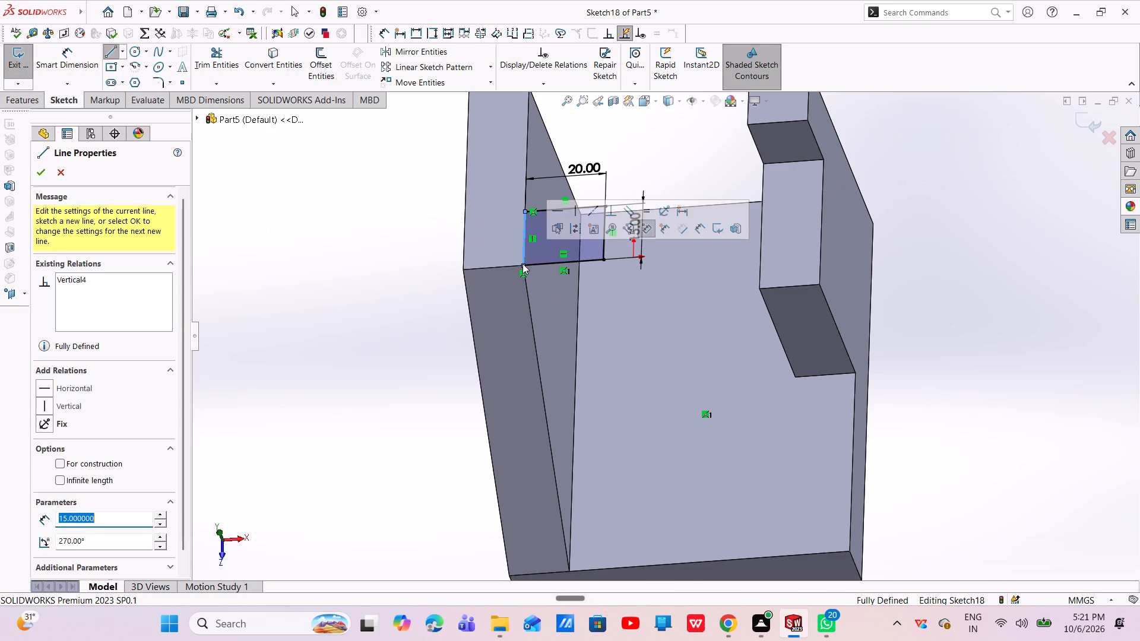
key("Escape")
key("Escape")
Extrude the 20 by 15 mm rectangle 60 mm, reversed downward along the wall's inner face and merged with it.
left_click(34, 104)
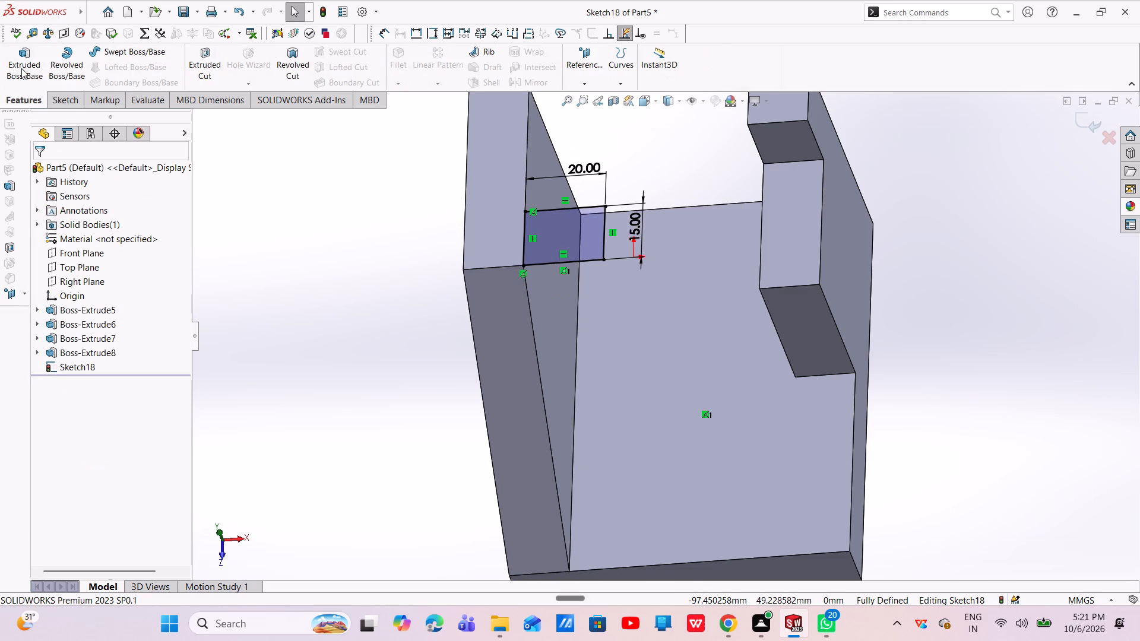
left_click(21, 68)
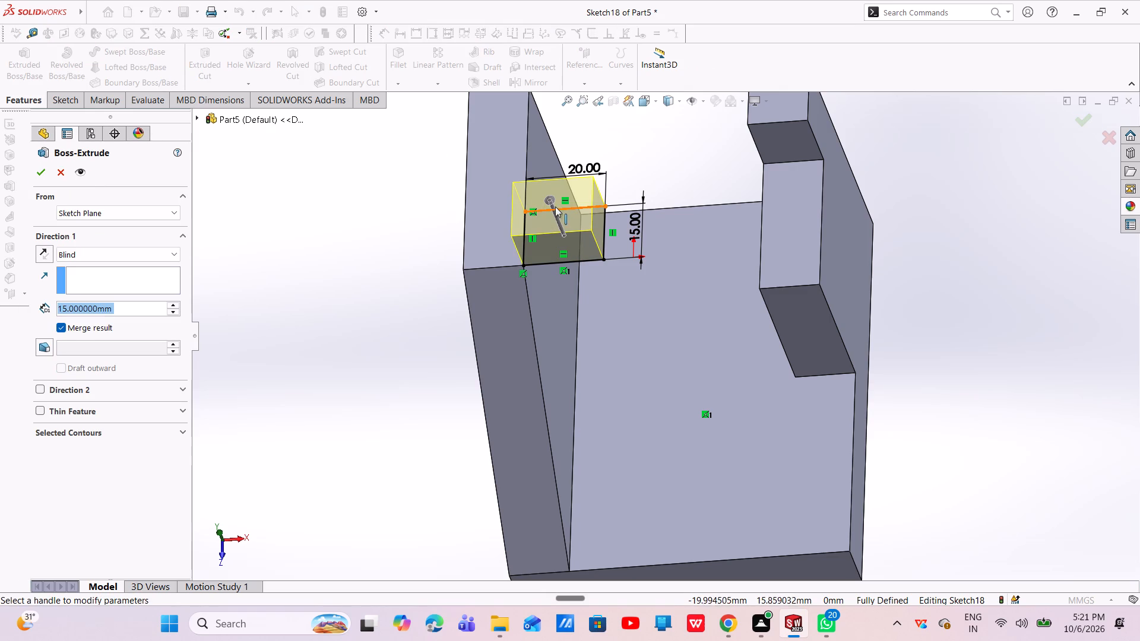
left_click(554, 204)
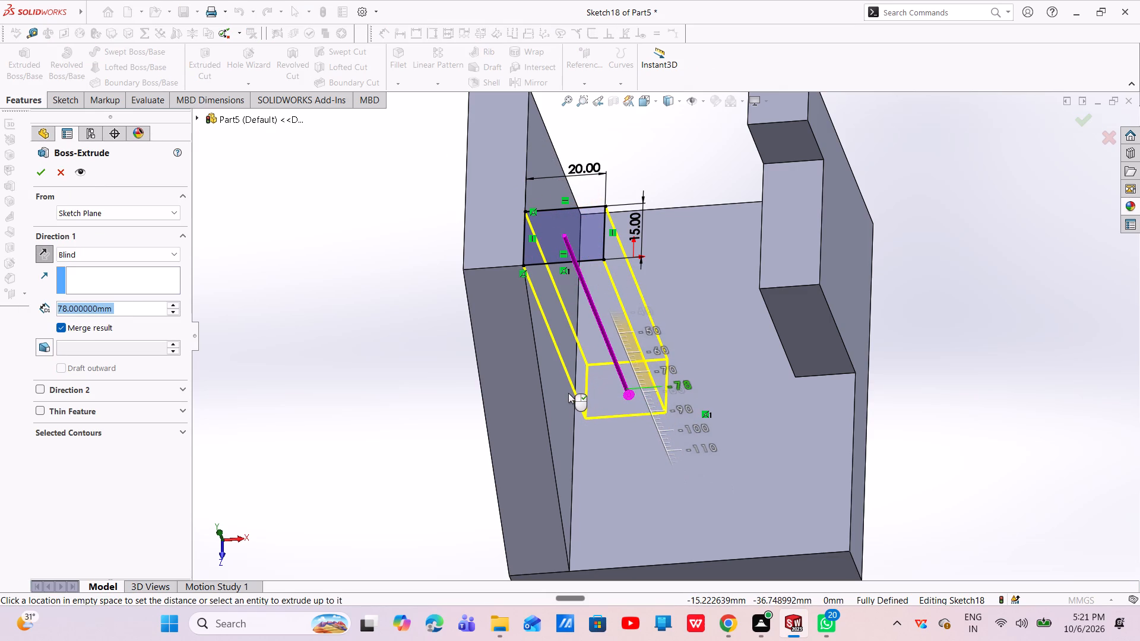
left_click(561, 378)
left_click(140, 311)
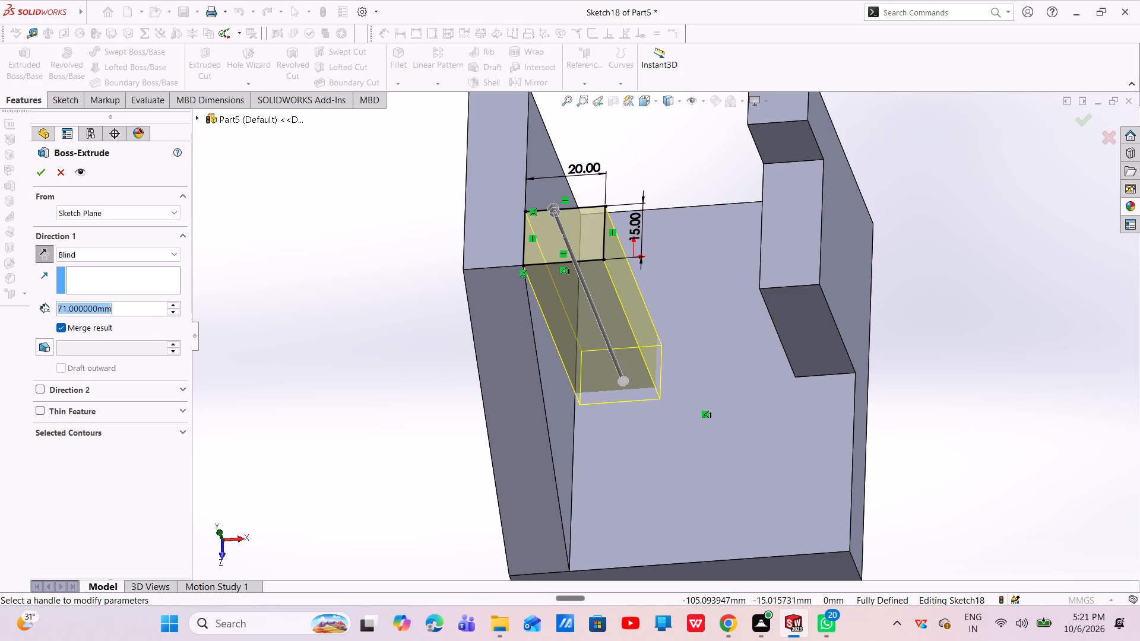
key("BackSpace")
key("BackSpace")
key("BackSpace")
key("BackSpace")
key("BackSpace")
key("BackSpace")
key("BackSpace")
key("BackSpace")
key("BackSpace")
key("BackSpace")
key("BackSpace")
key("BackSpace")
key("BackSpace")
key("BackSpace")
key("BackSpace")
key("BackSpace")
key("BackSpace")
key("BackSpace")
key("BackSpace")
key("BackSpace")
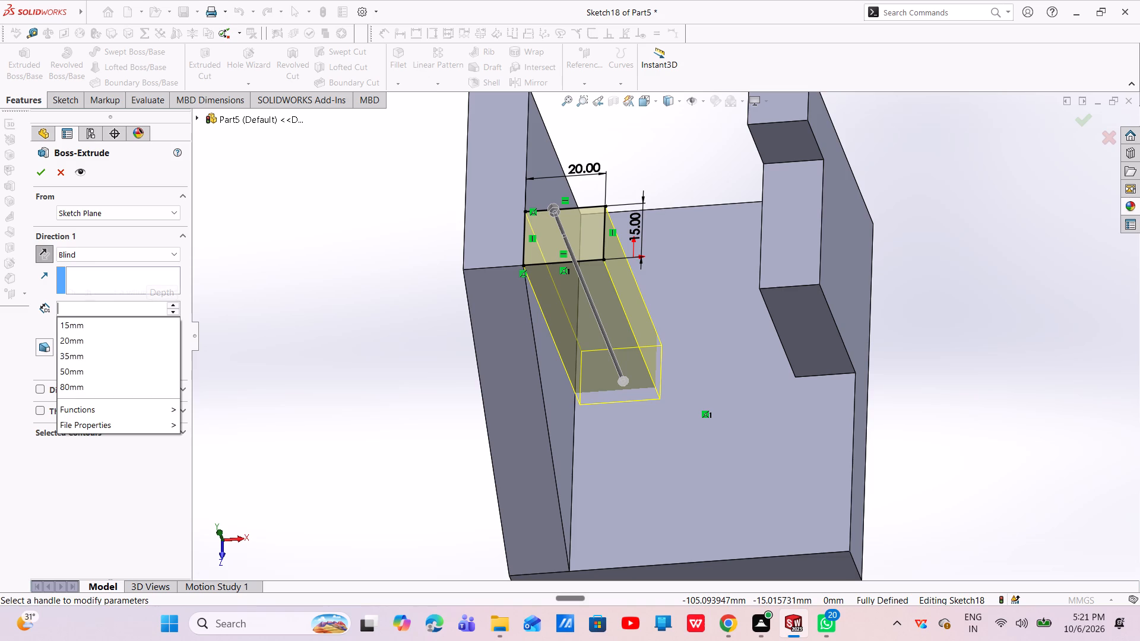
type("60")
key("Return")
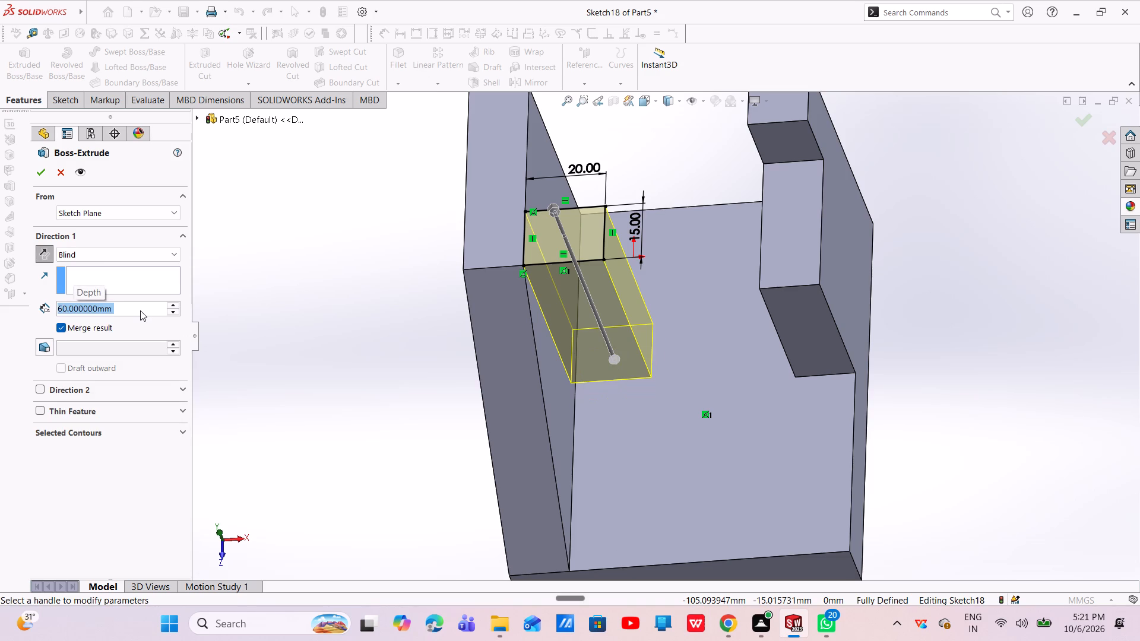
left_click(39, 175)
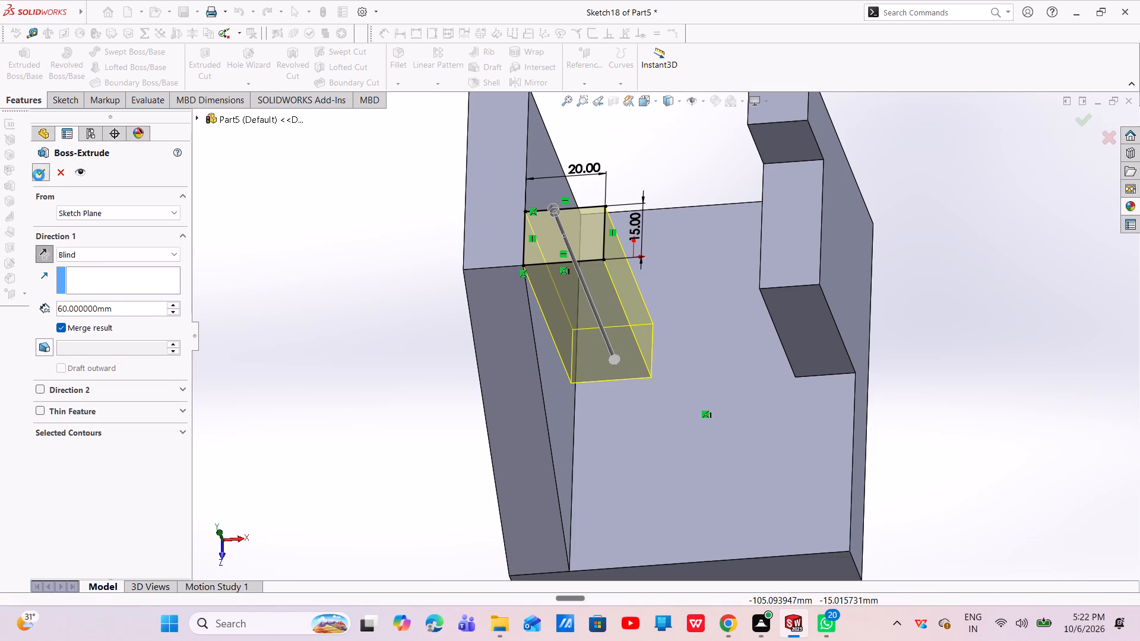
Start a sketch on the front face of the stepped wall's lower step.
middle_click_drag(611, 351, 654, 257)
scroll(654, 266, "up", 1)
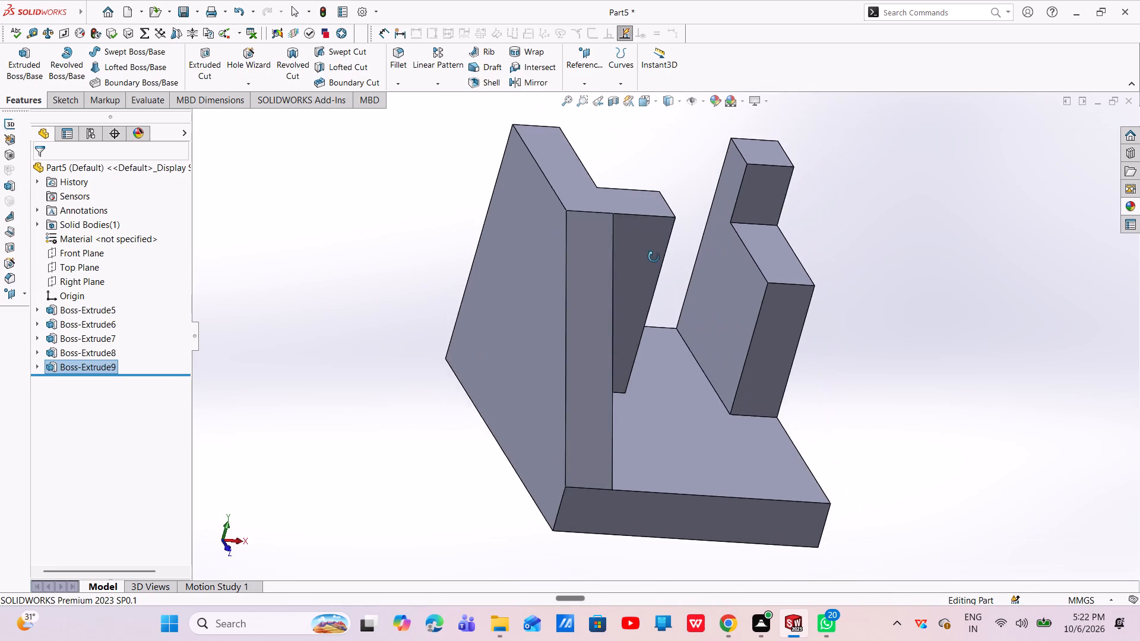
middle_click_drag(654, 257, 624, 327)
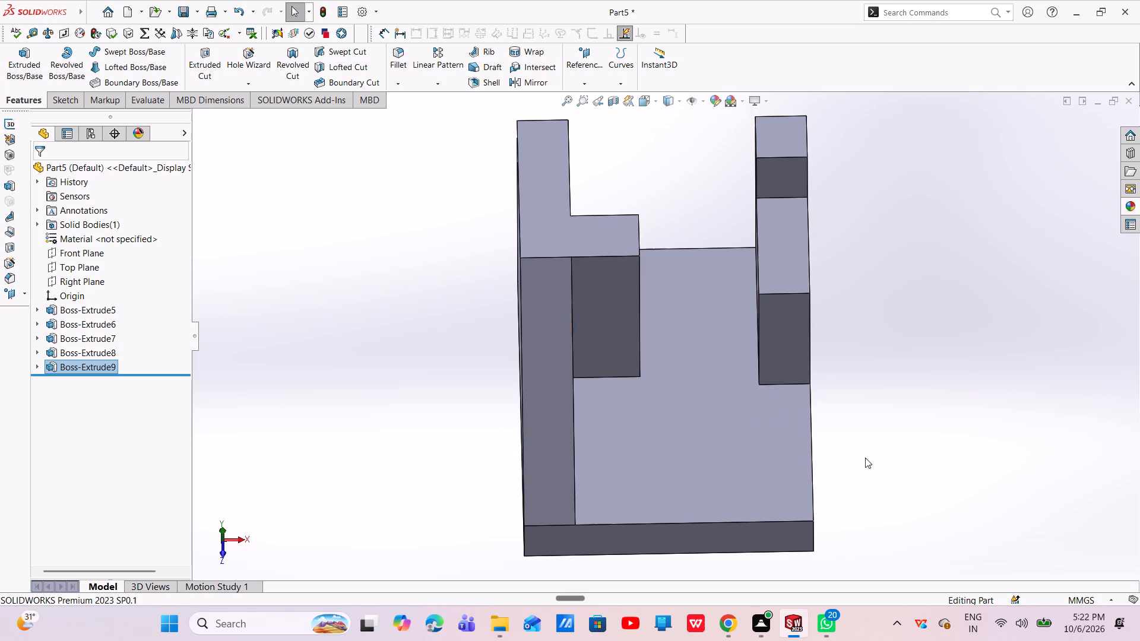
left_click(787, 361)
left_click(840, 332)
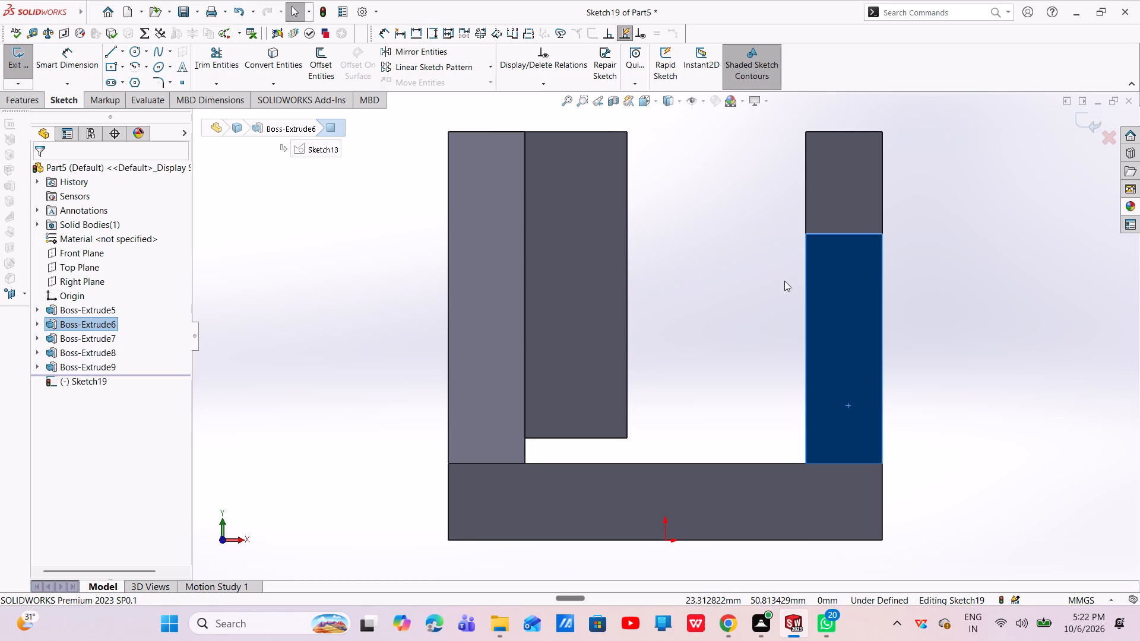
key("Escape")
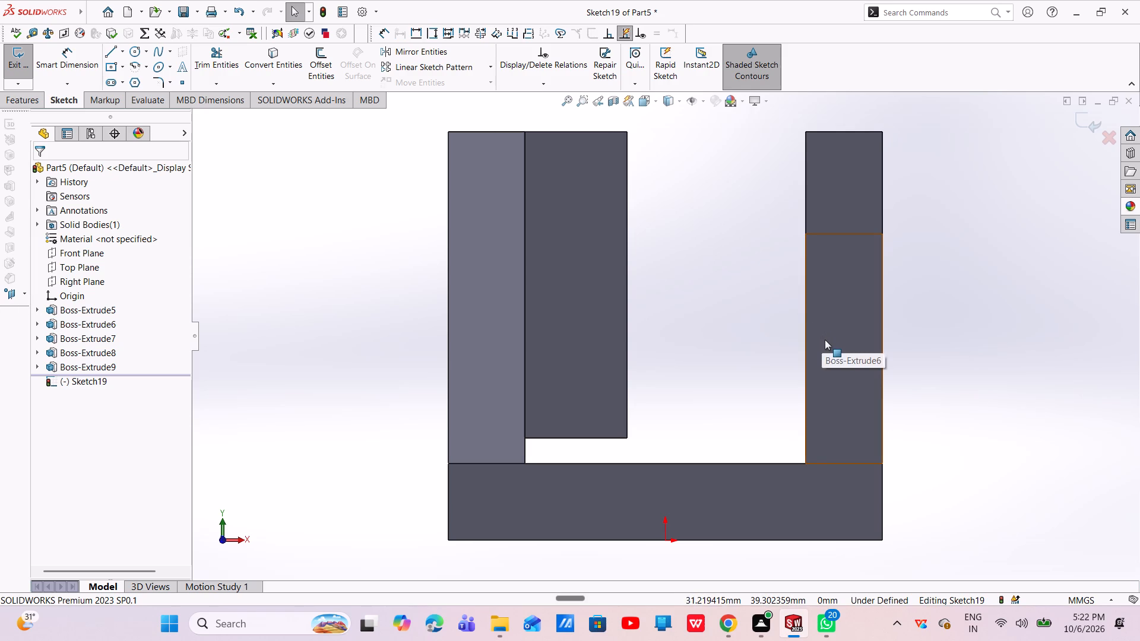
middle_click_drag(840, 309, 816, 322)
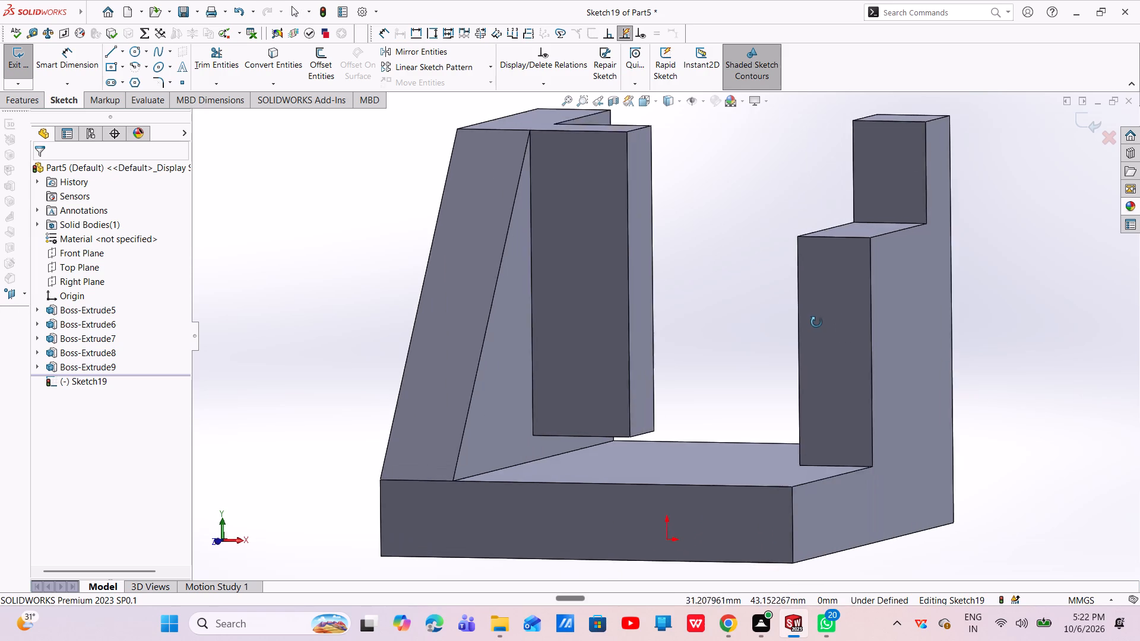
Sketch three connected lines from the inward block's lower corner: about 21 mm horizontal, about 40 mm up, and across to the lower step's top corner.
middle_click_drag(816, 322, 798, 329)
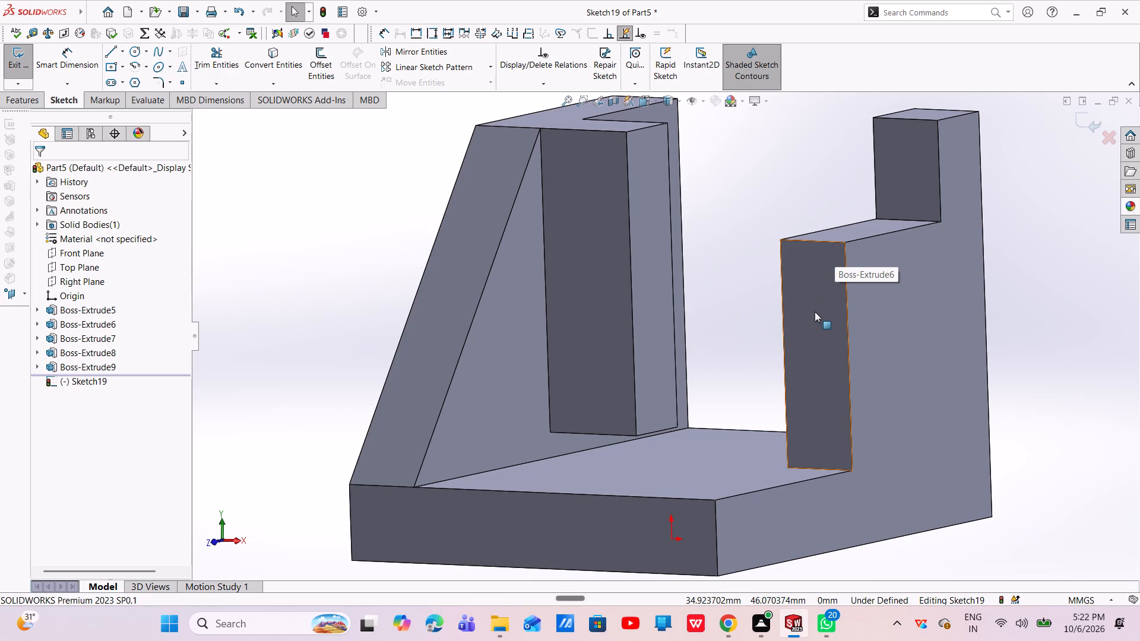
middle_click_drag(698, 471, 764, 458)
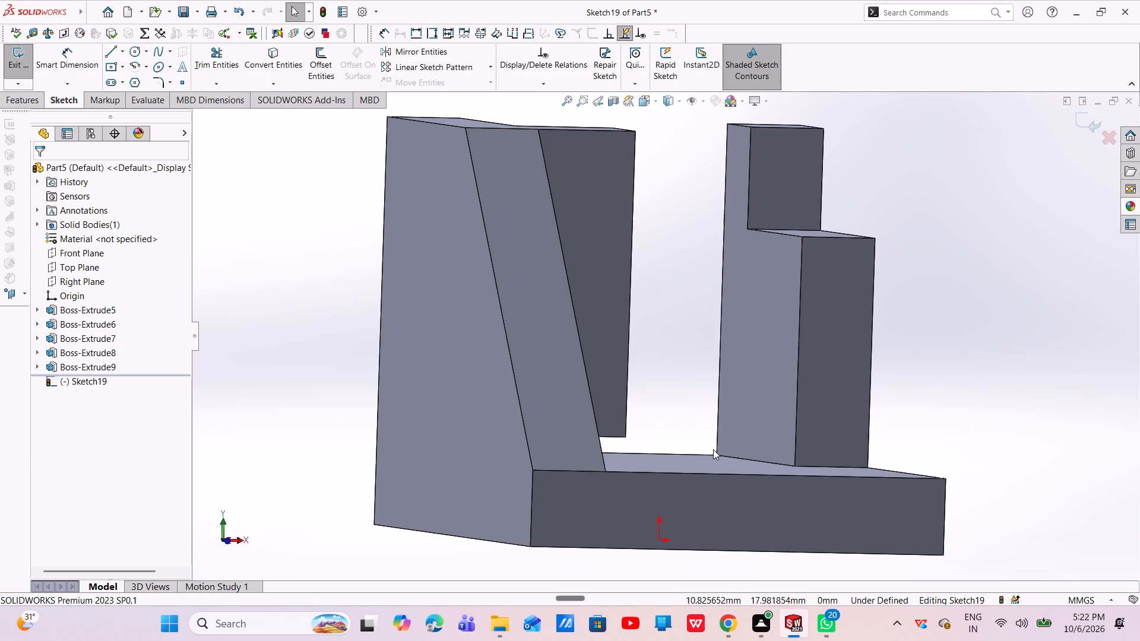
key("Escape")
left_click(605, 333)
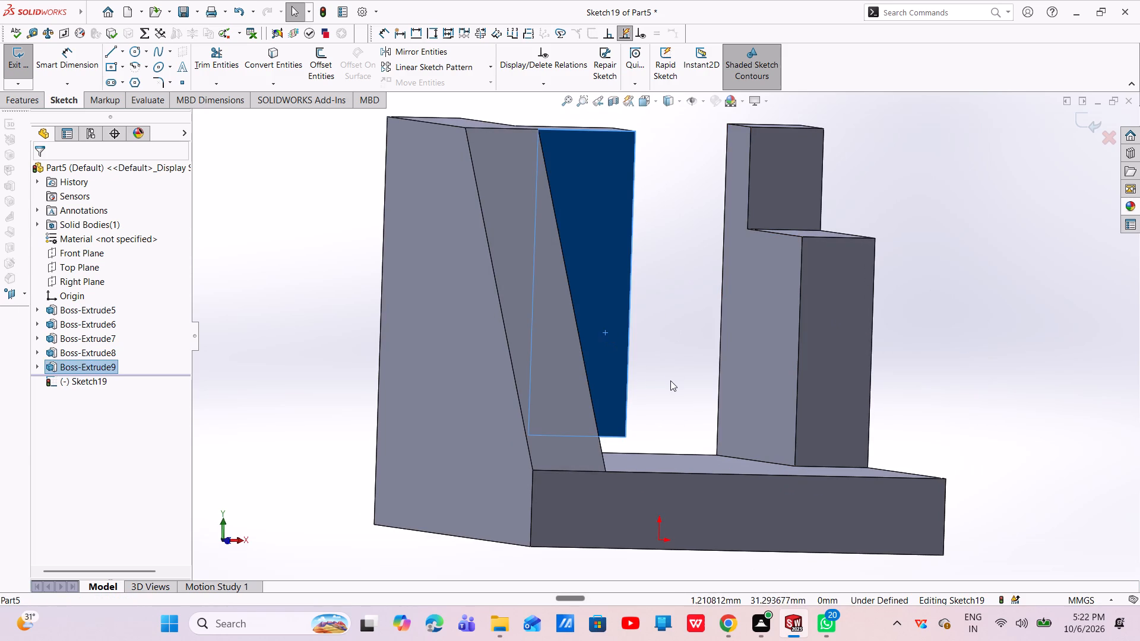
key("Escape")
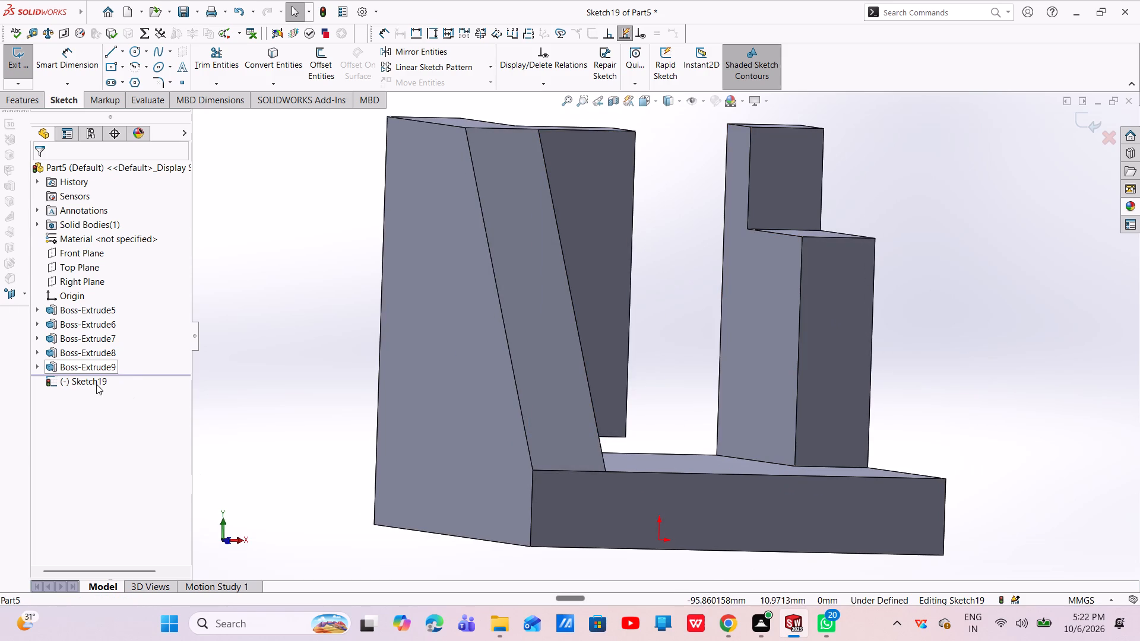
left_click(94, 382)
left_click(126, 362)
key("Escape")
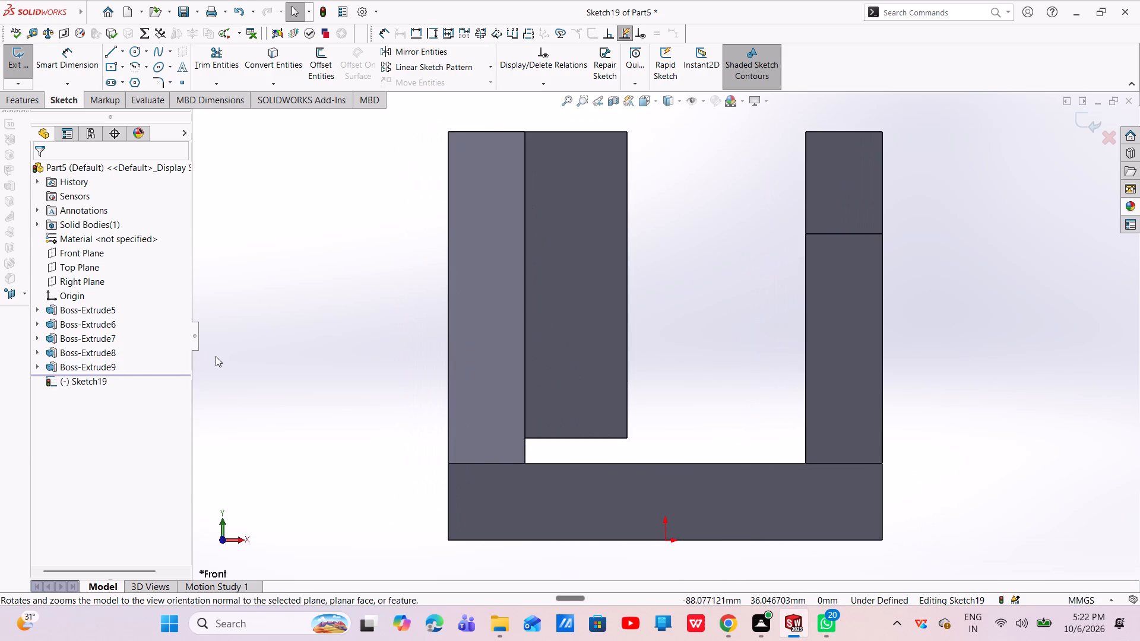
left_click(113, 53)
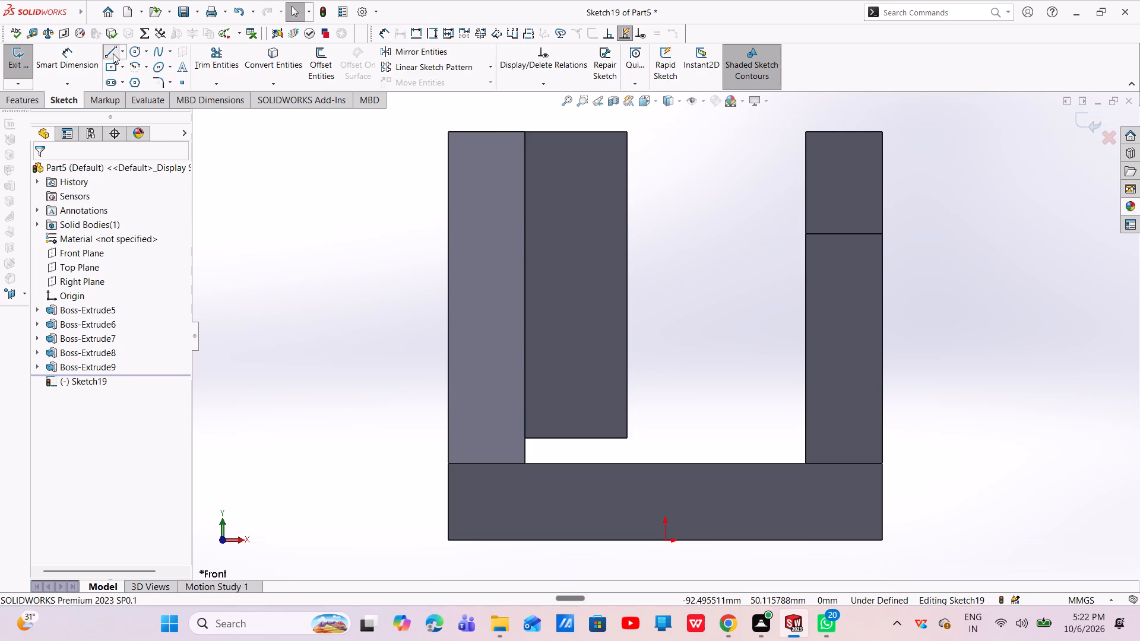
left_click(625, 437)
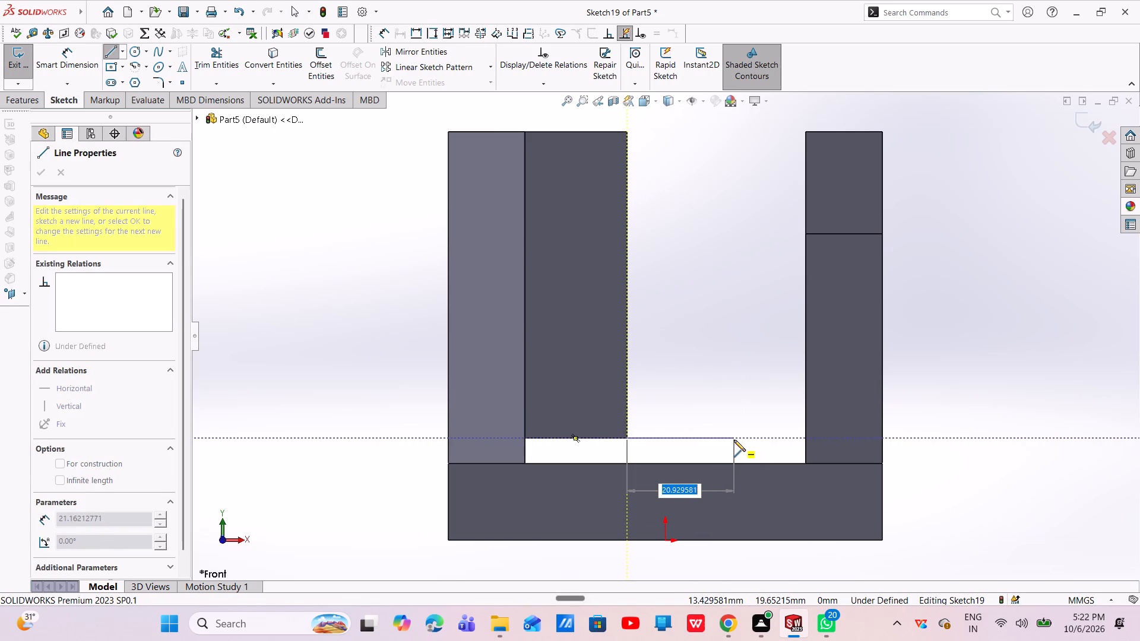
left_click(734, 440)
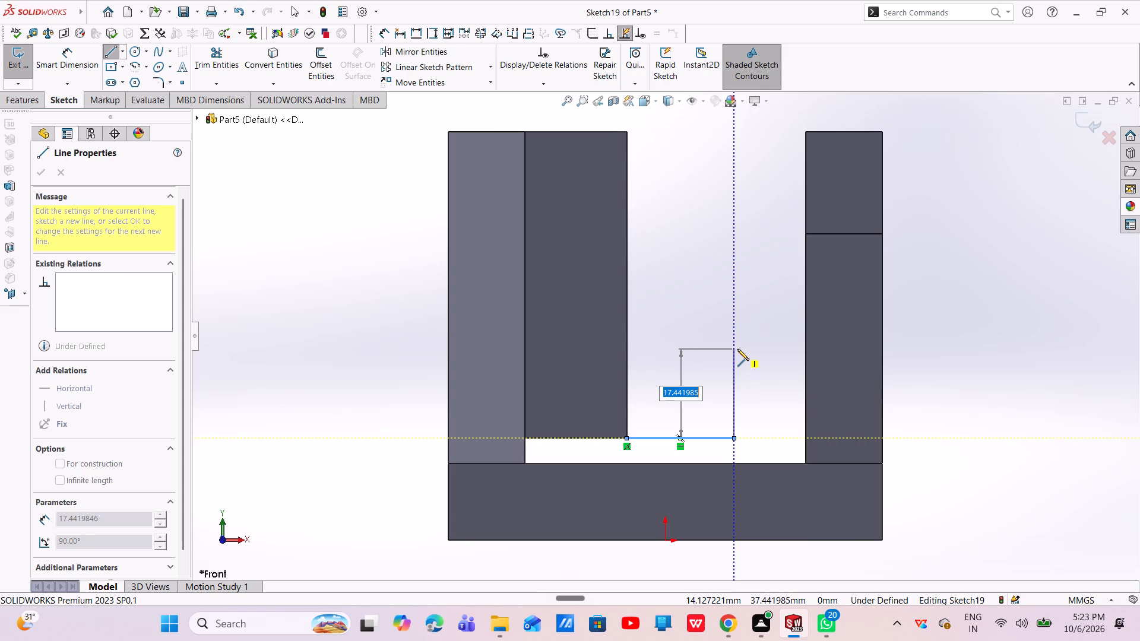
left_click(733, 239)
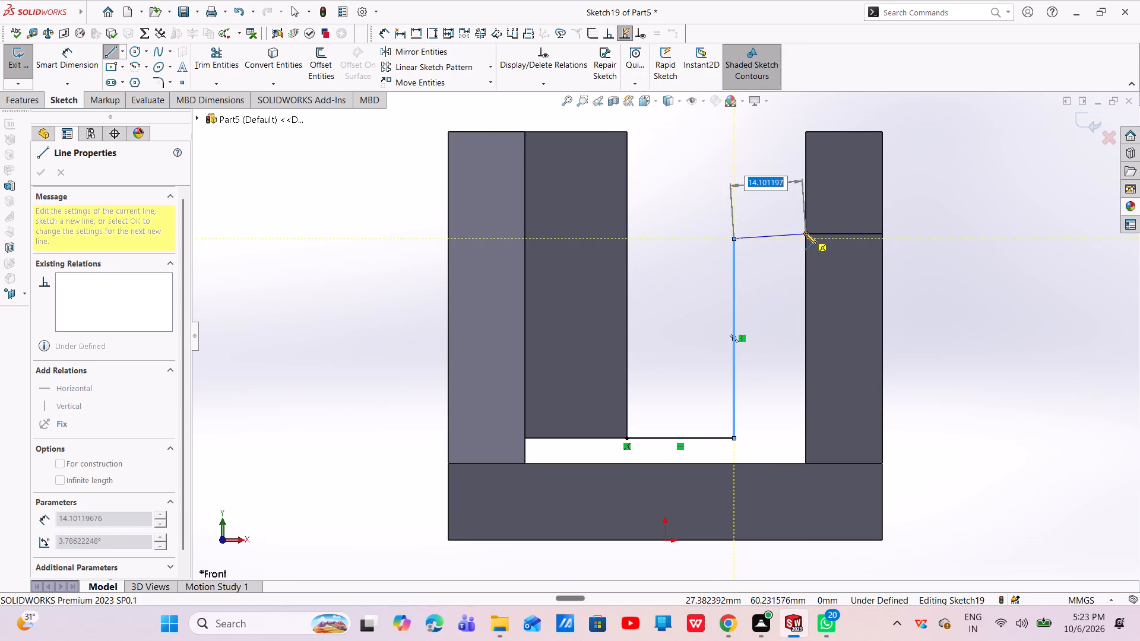
left_click(805, 233)
key("Escape")
Make the slightly slanted line that meets the lower step's top corner horizontal.
left_click(790, 237)
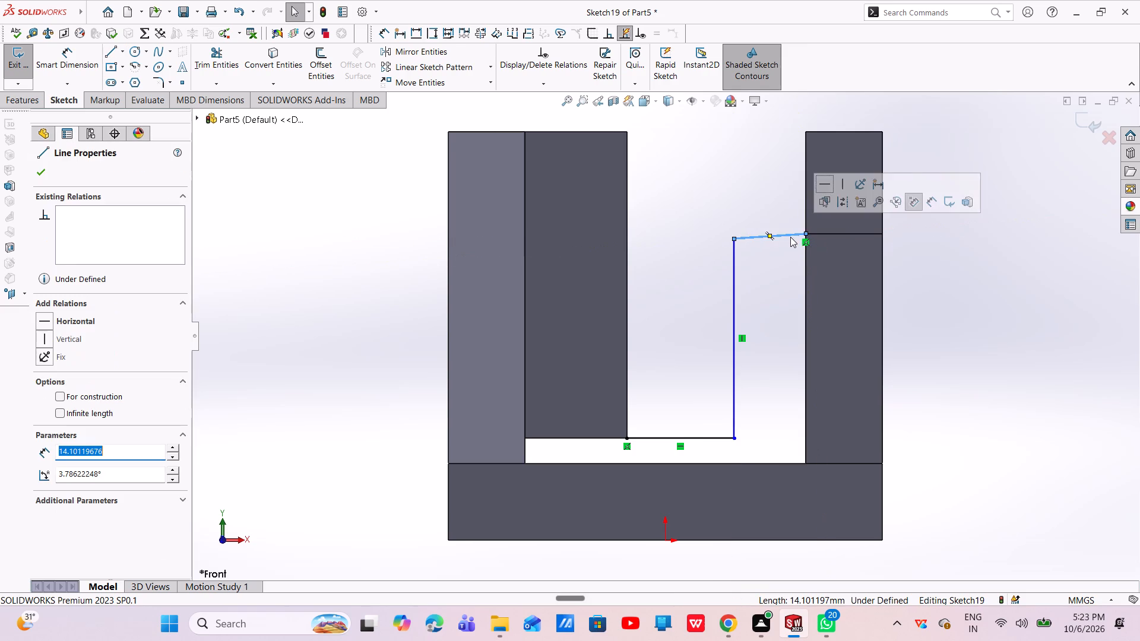
left_click(823, 189)
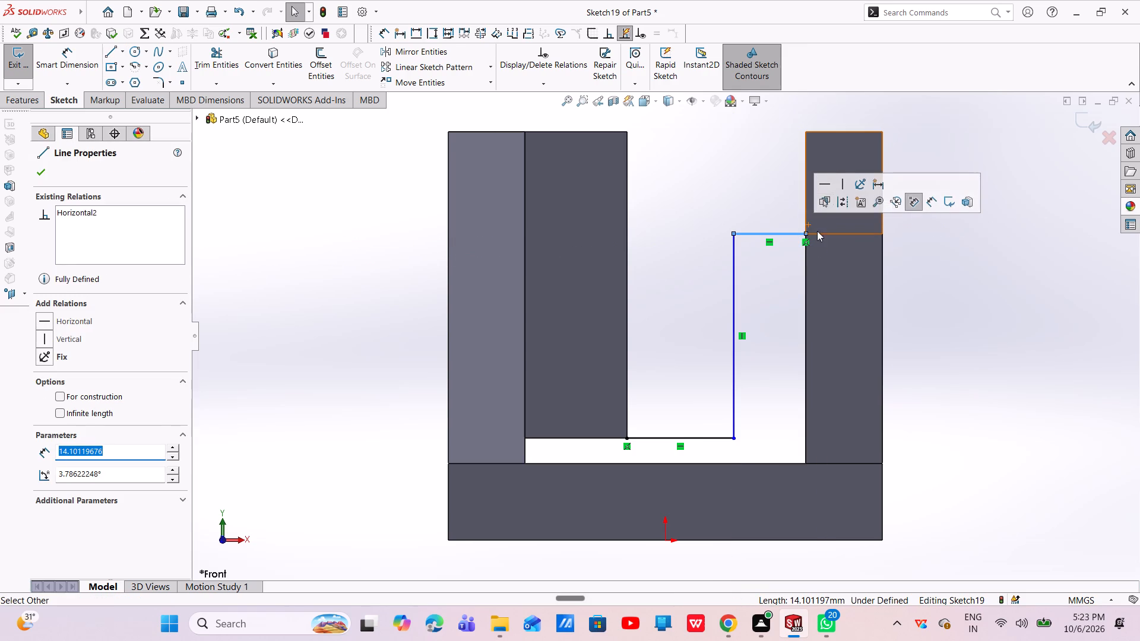
key("Escape")
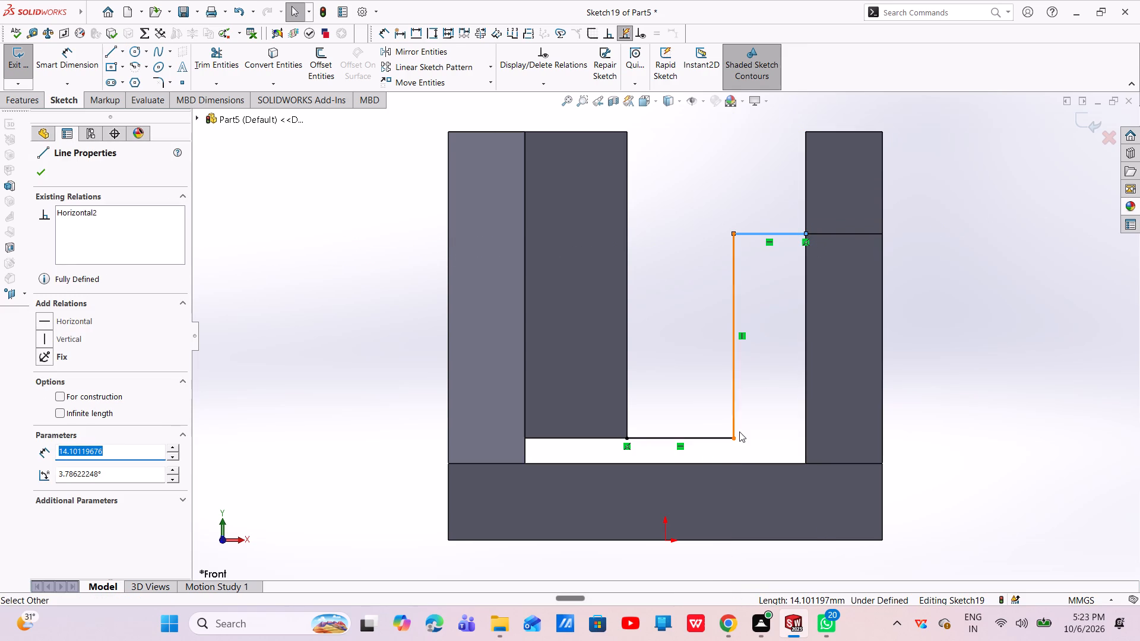
Close the L-shaped profile with lines down the stepped wall, along the base top, up the sloped wall and along the block's bottom edge.
left_click(107, 53)
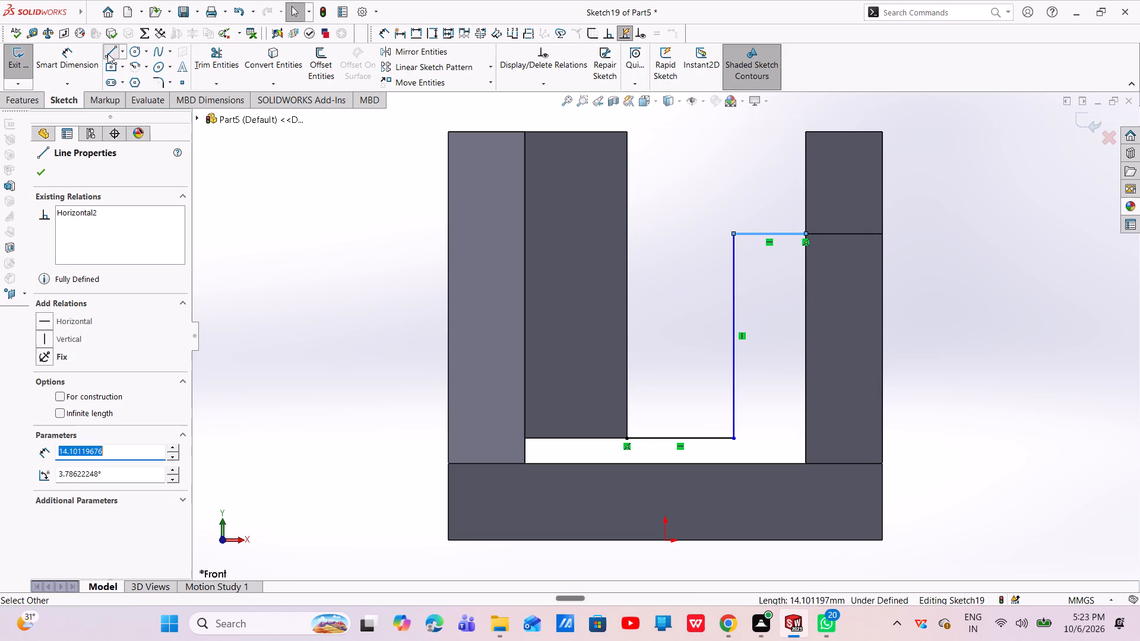
left_click(804, 234)
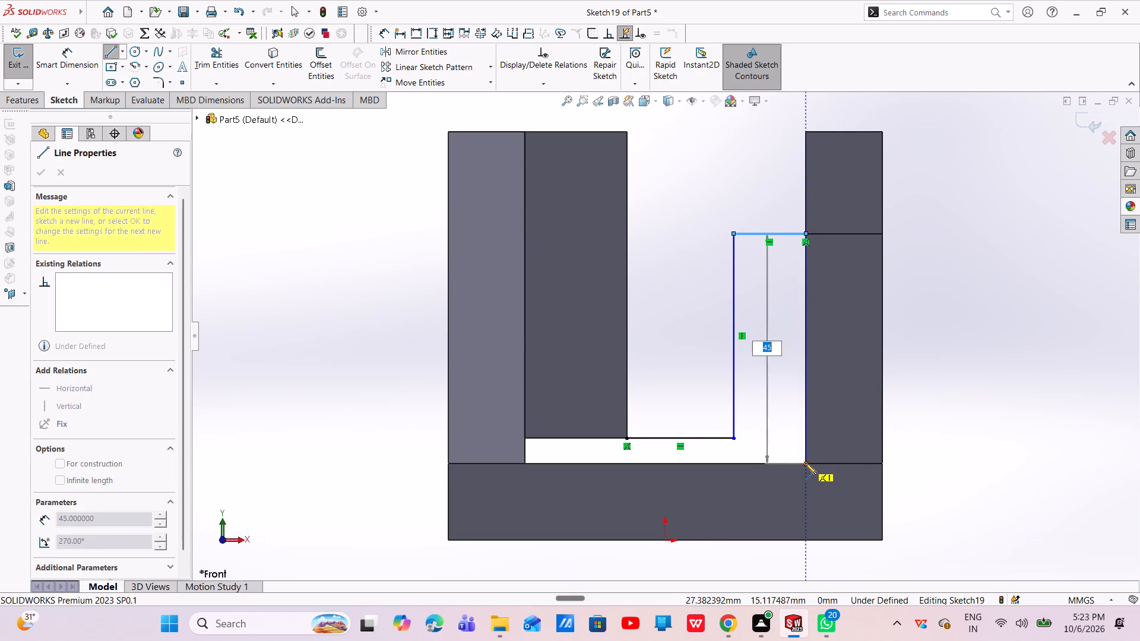
left_click(805, 463)
left_click(525, 466)
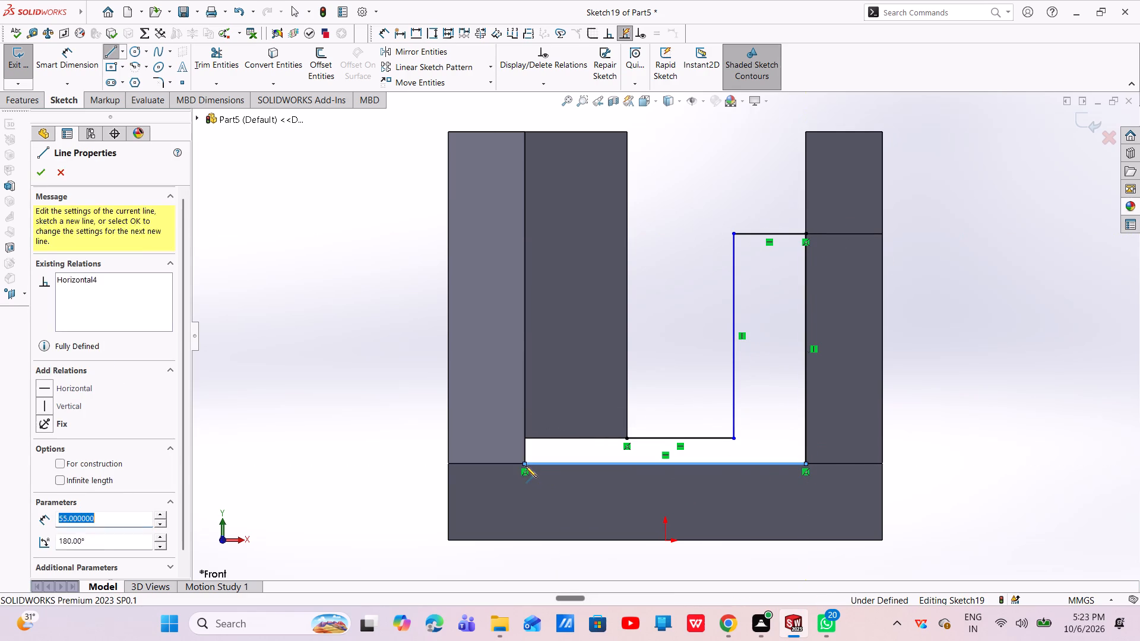
left_click(525, 438)
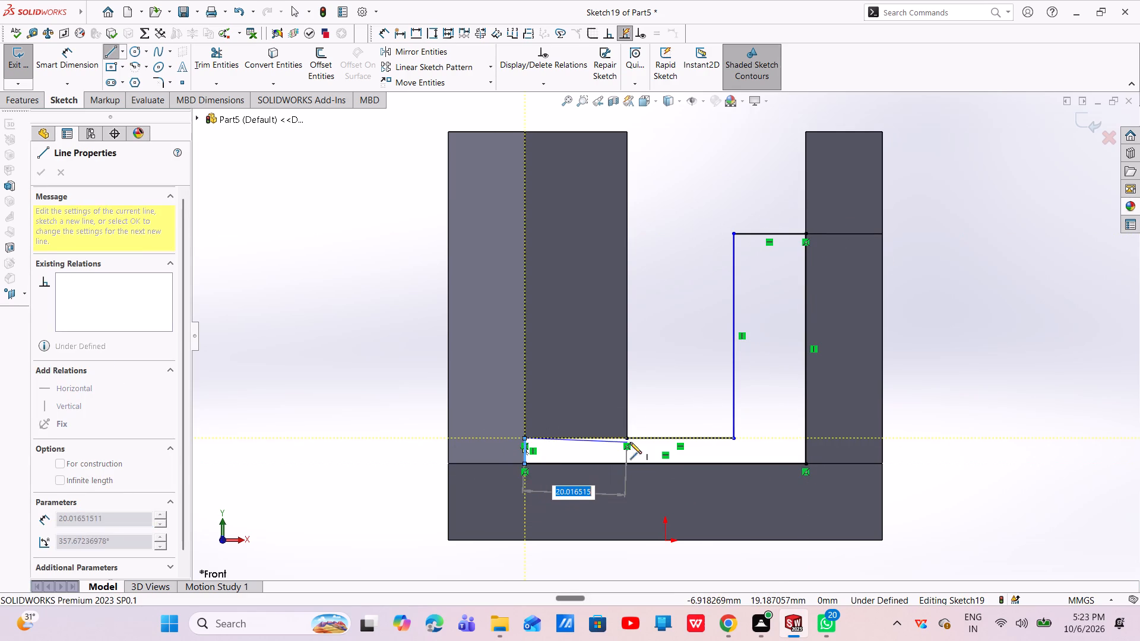
left_click(625, 437)
key("Escape")
key("Escape")
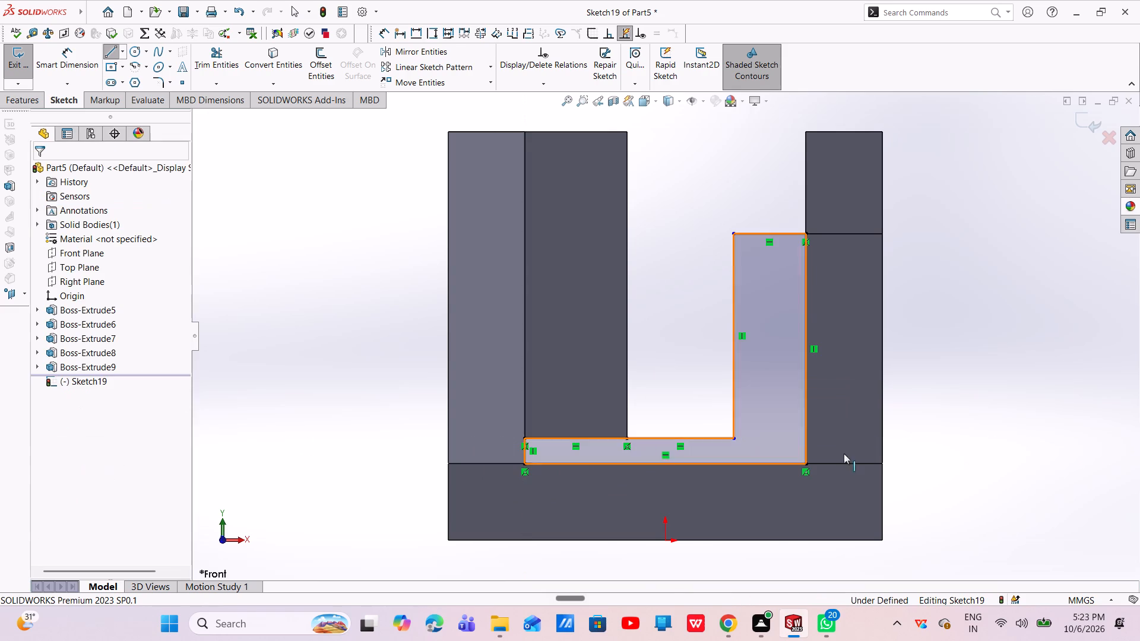
Dimension the top edge of the L-shaped profile's upright leg to 15 mm.
middle_click_drag(786, 425, 777, 534)
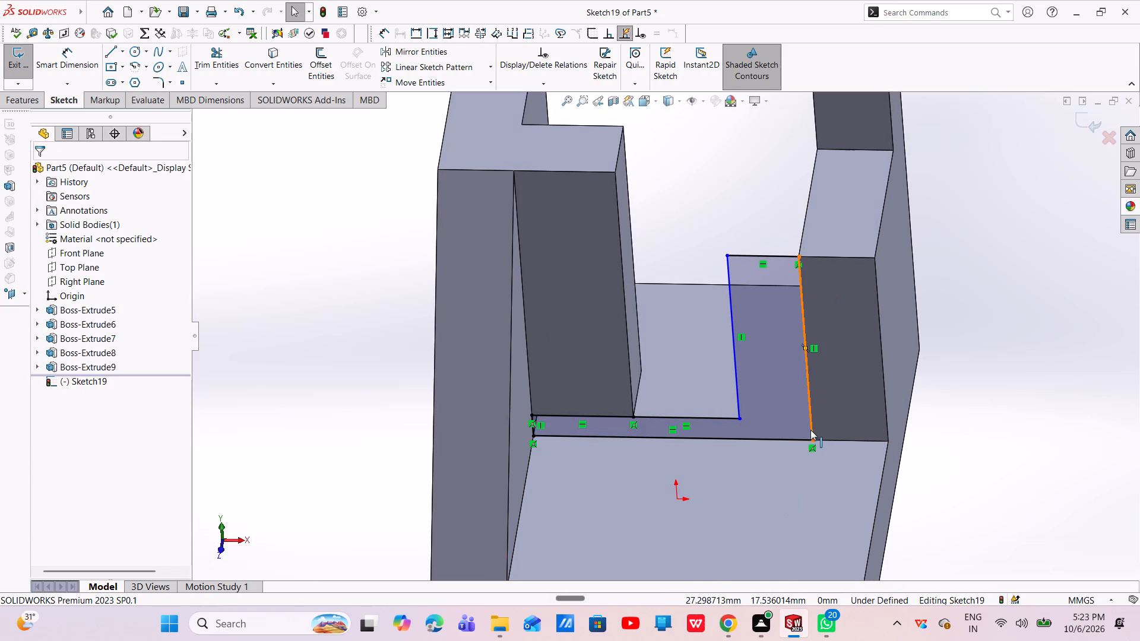
left_click(91, 56)
left_click(760, 256)
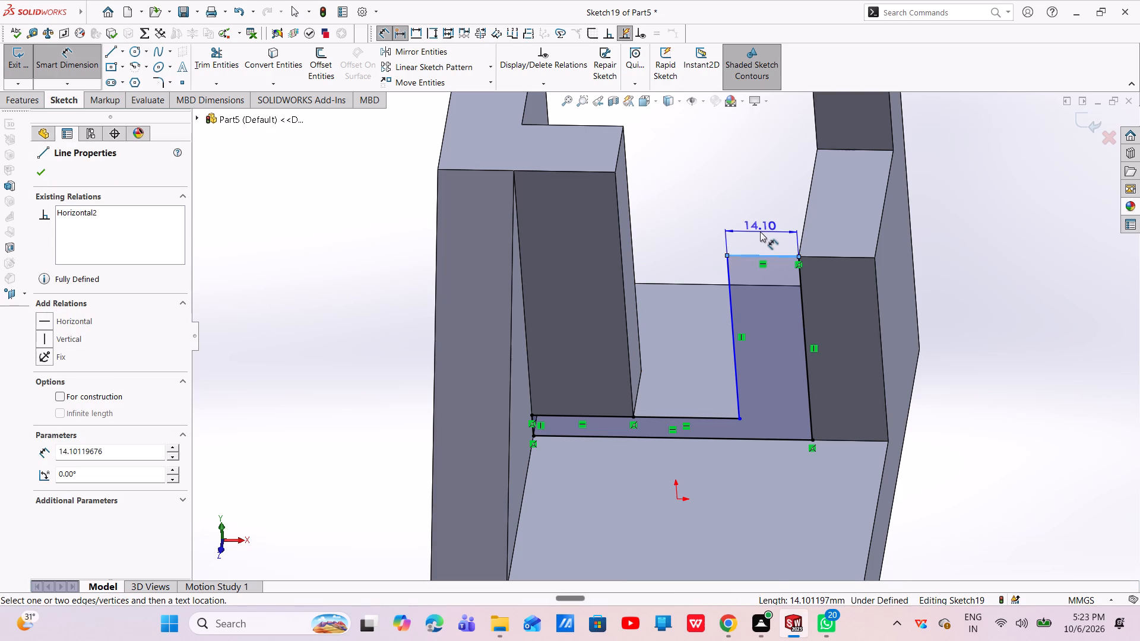
left_click(759, 232)
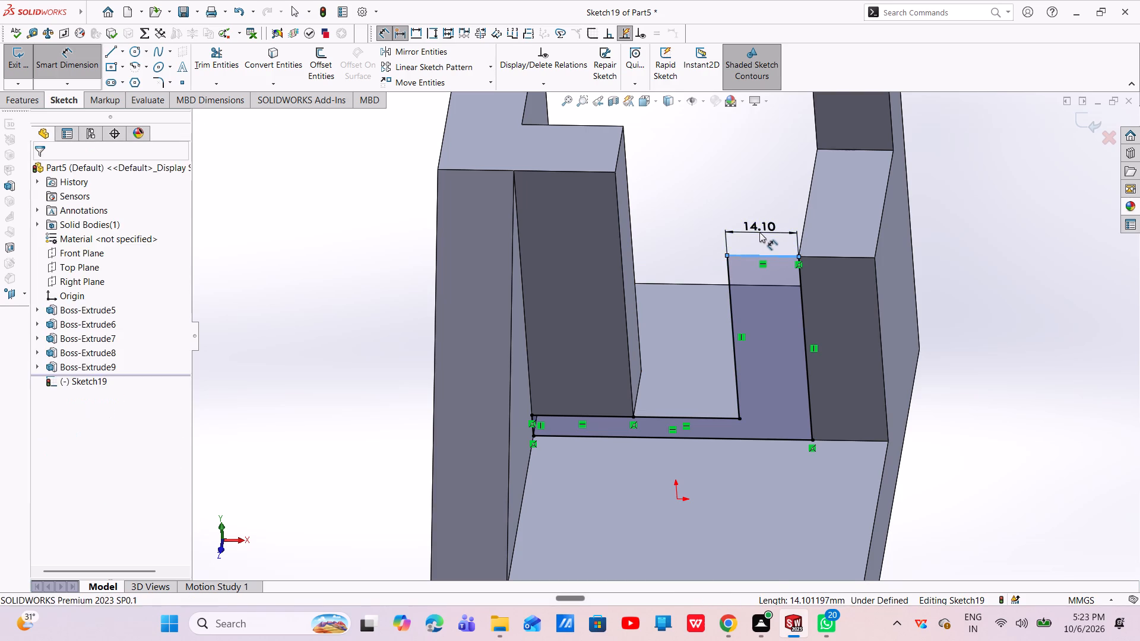
key("BackSpace")
key("3")
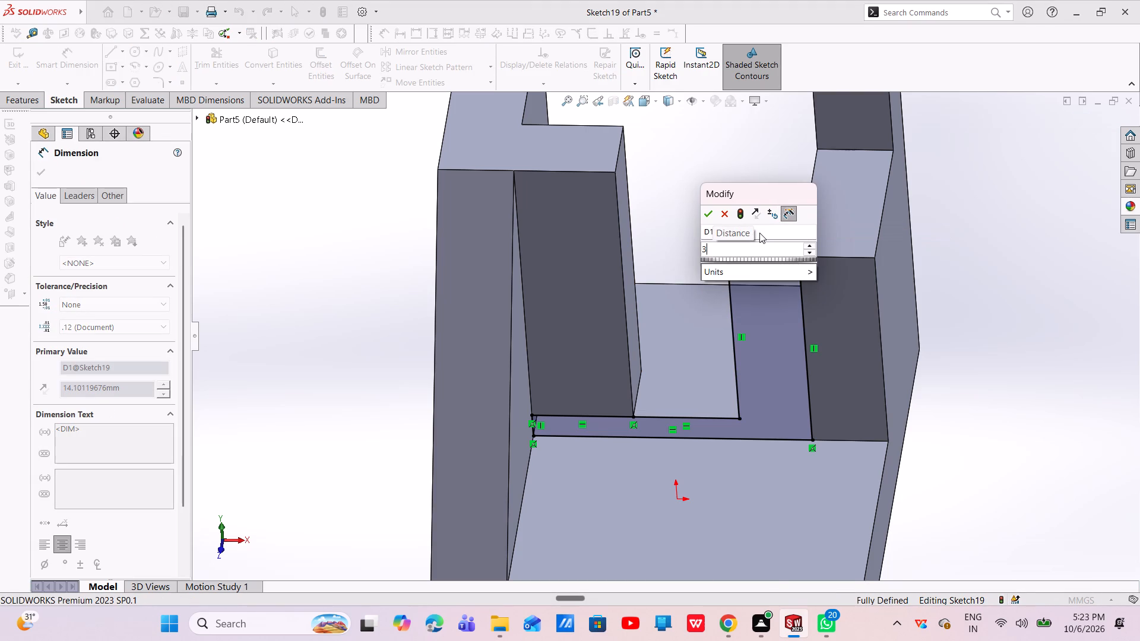
key("0")
key("BackSpace")
key("BackSpace")
key("BackSpace")
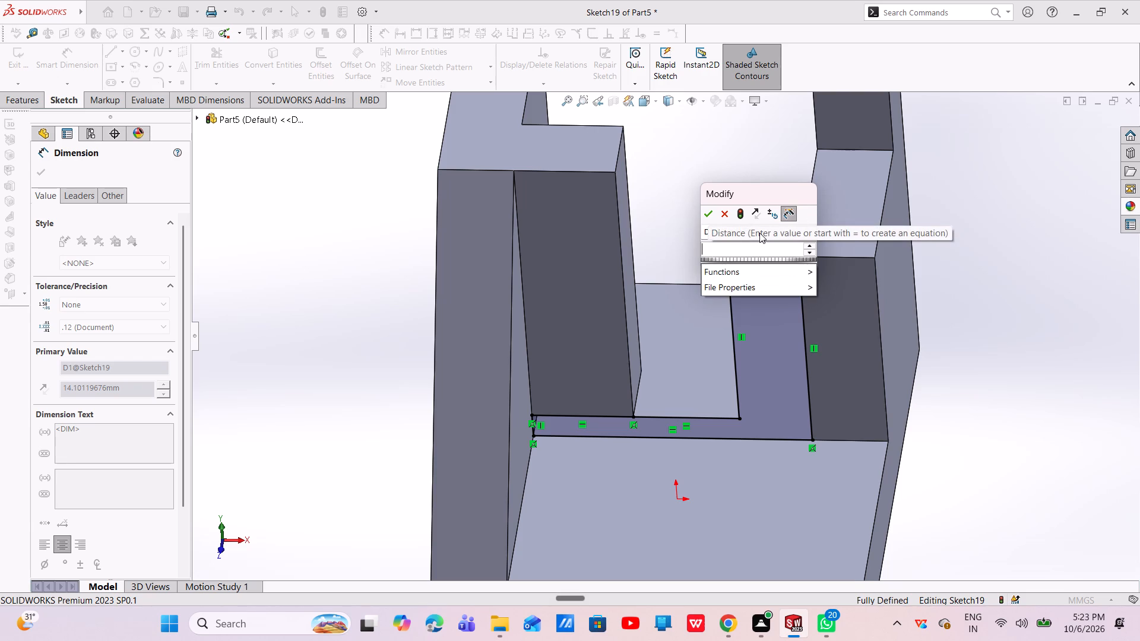
type("15")
key("Return")
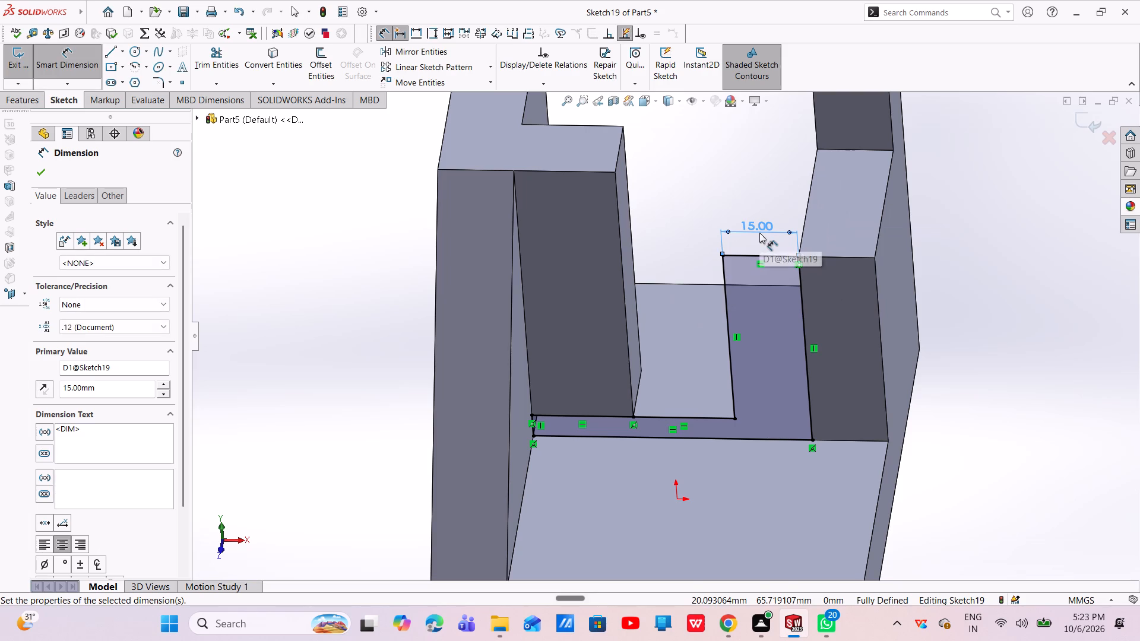
left_click(39, 172)
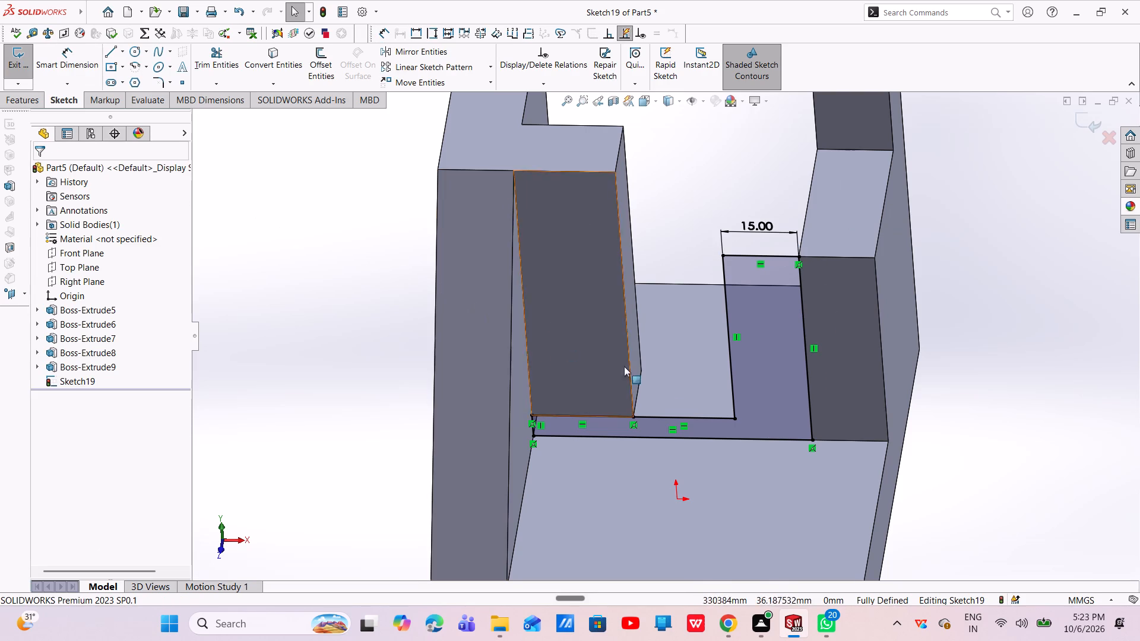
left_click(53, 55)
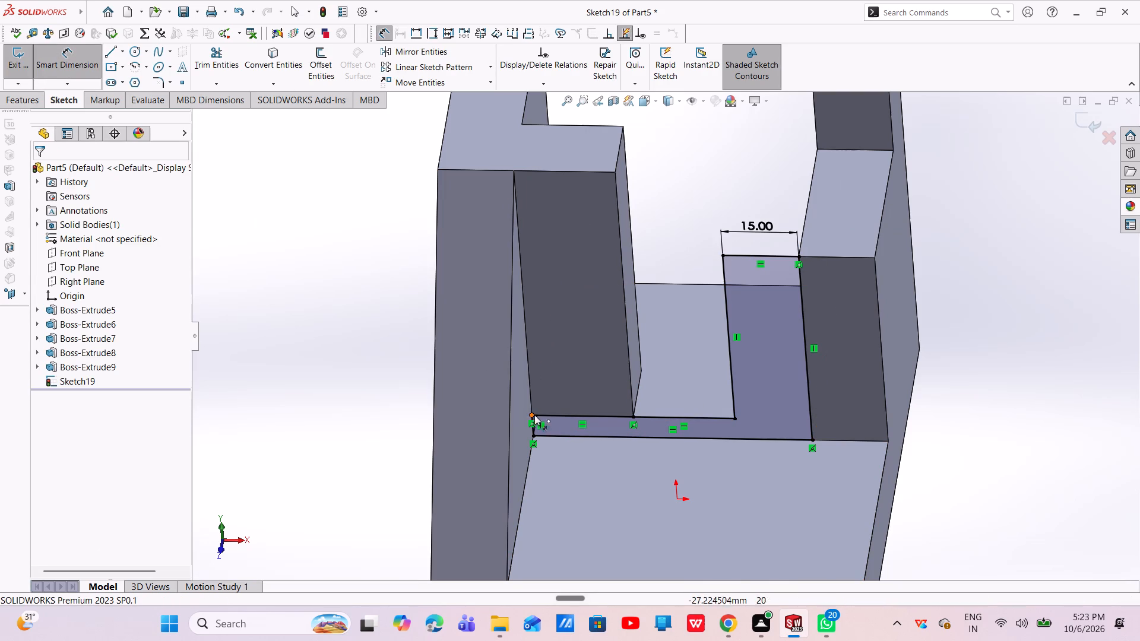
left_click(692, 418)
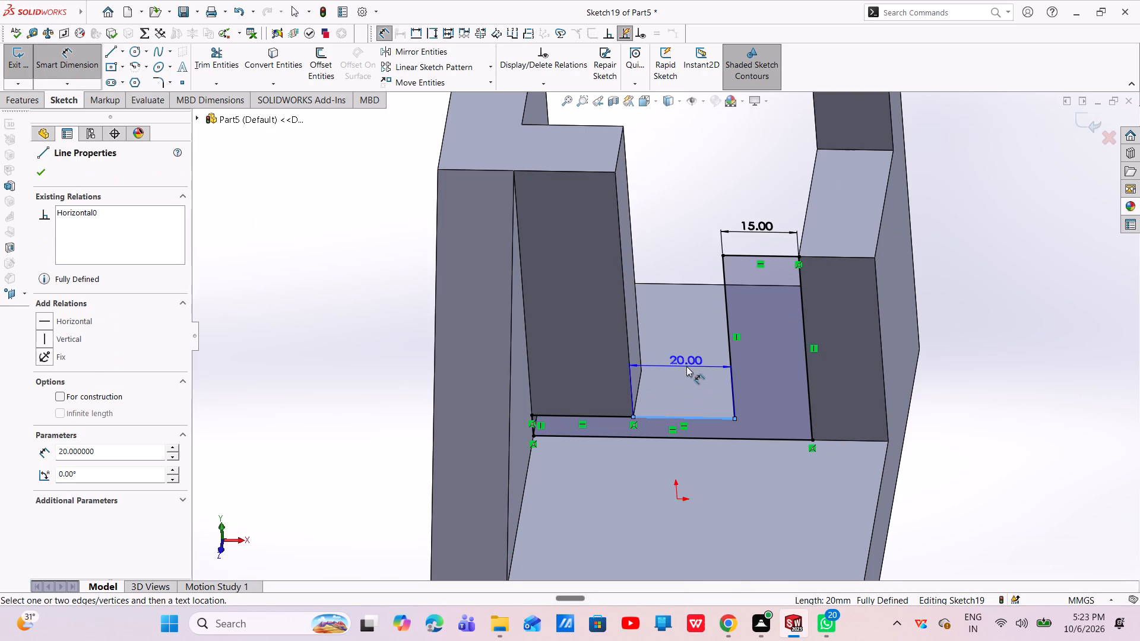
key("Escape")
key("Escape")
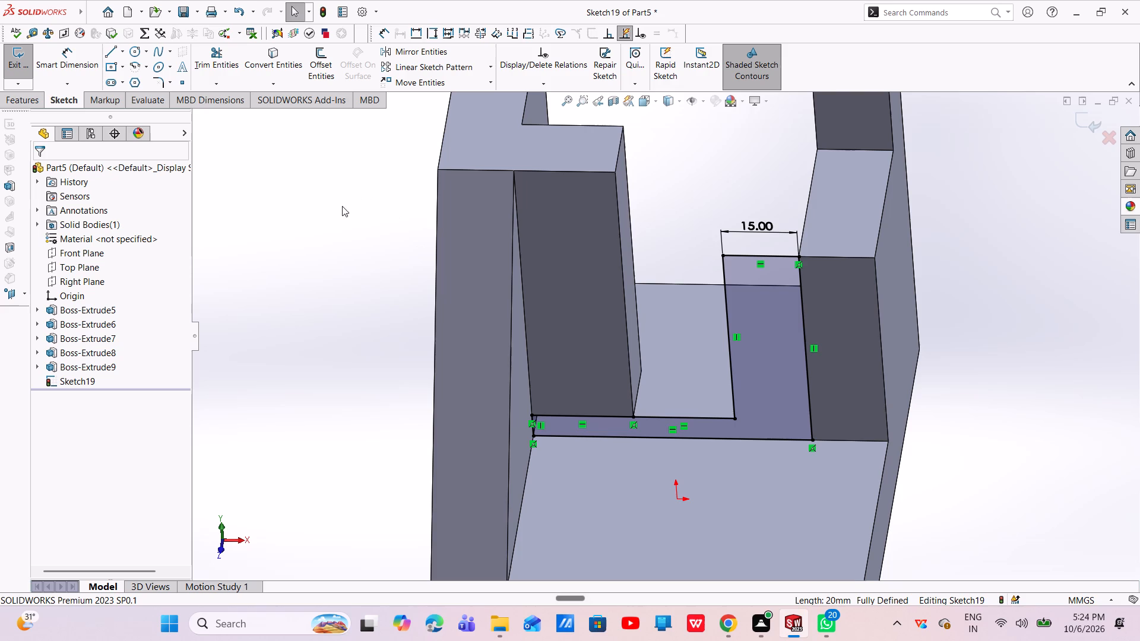
Extrude the L-shaped profile 15 mm in the reversed direction, away from the base's open front, merged with the bracket.
left_click(26, 100)
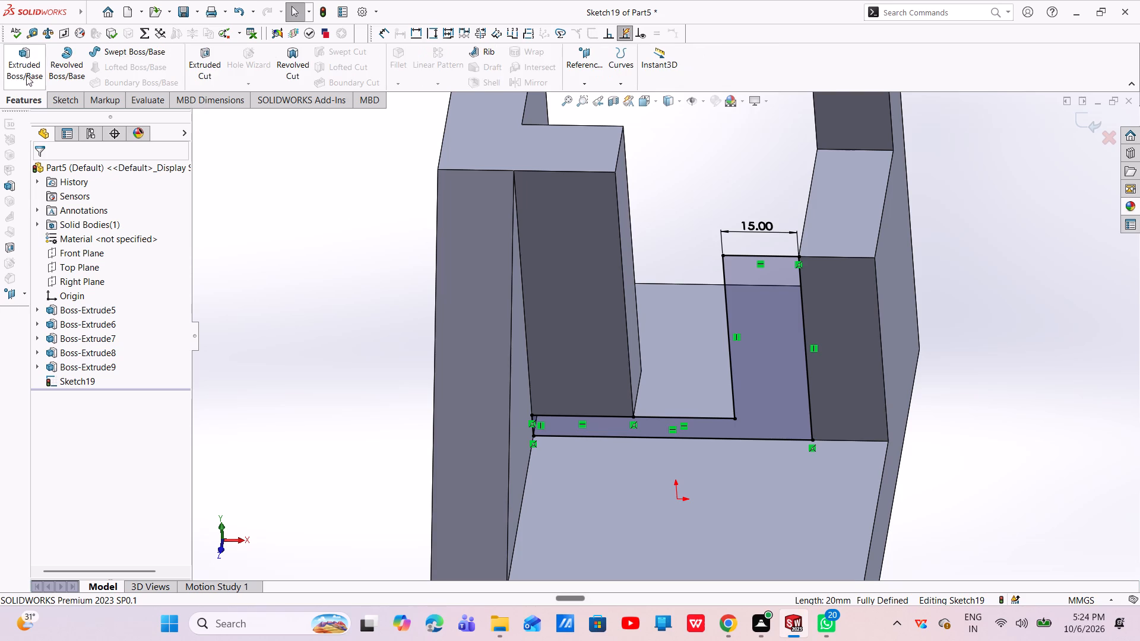
left_click(26, 65)
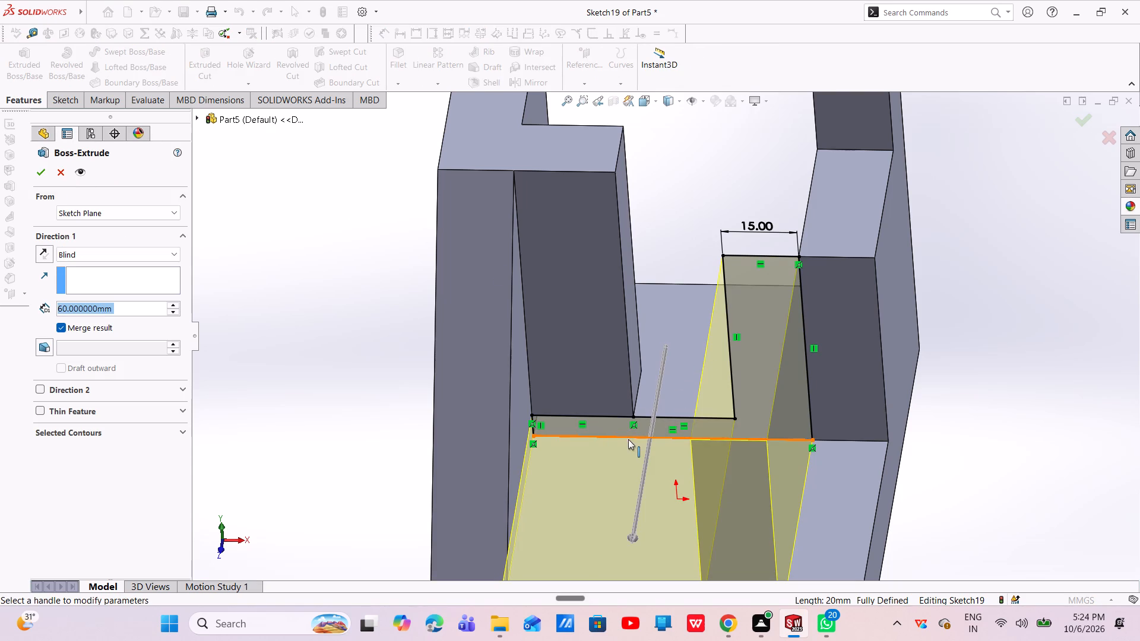
left_click(43, 256)
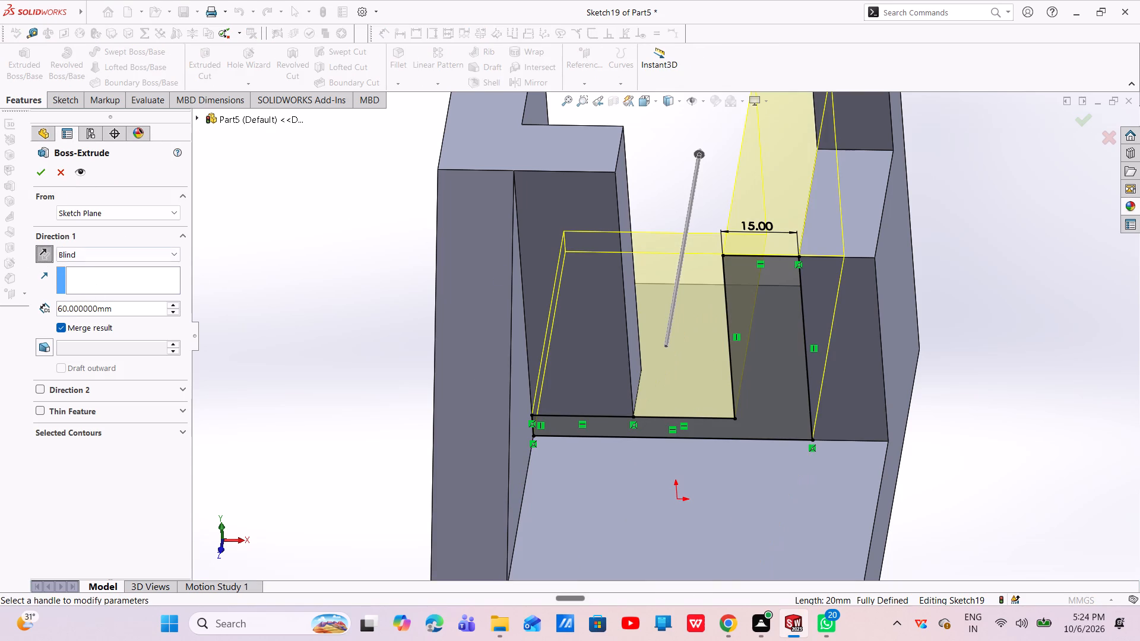
left_click_drag(122, 309, 55, 309)
key("BackSpace")
type("10")
key("Return")
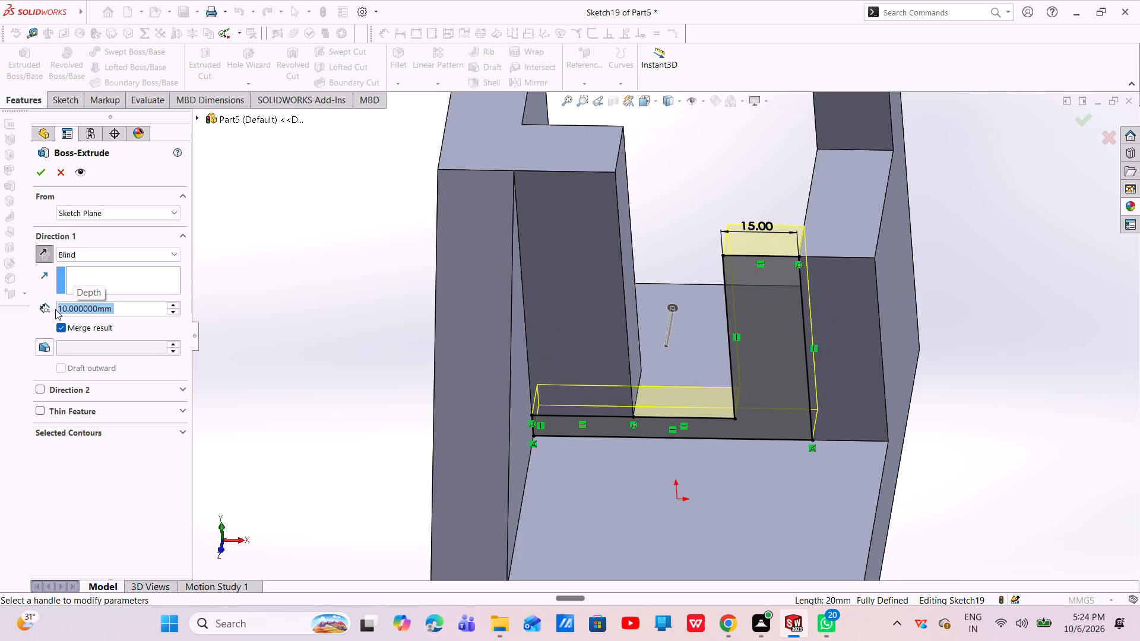
key("BackSpace")
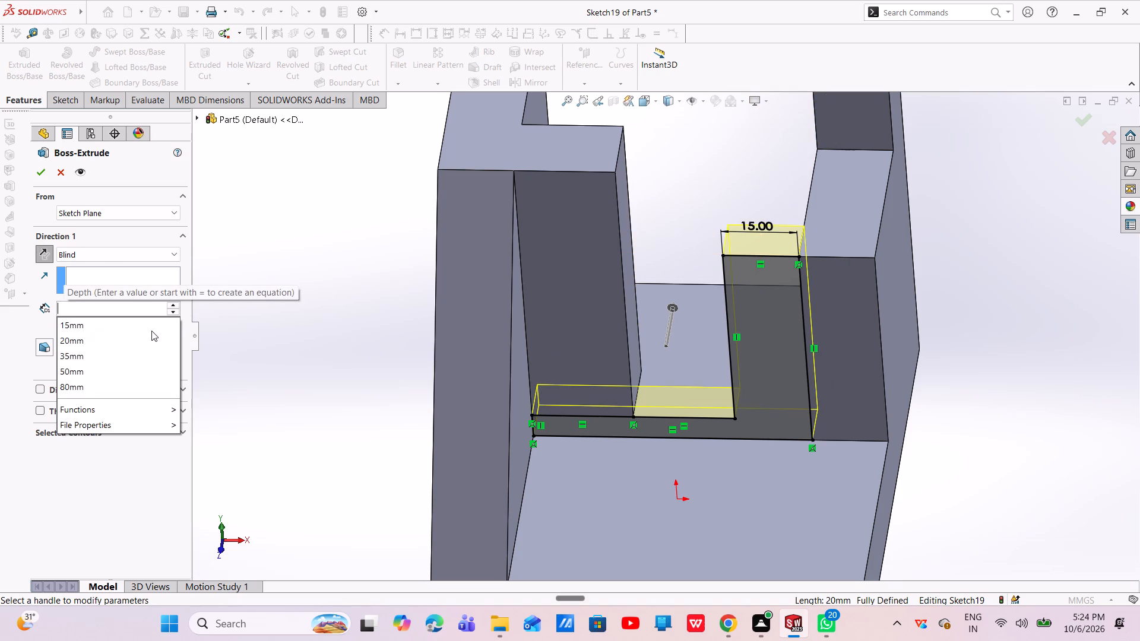
type("15")
key("Return")
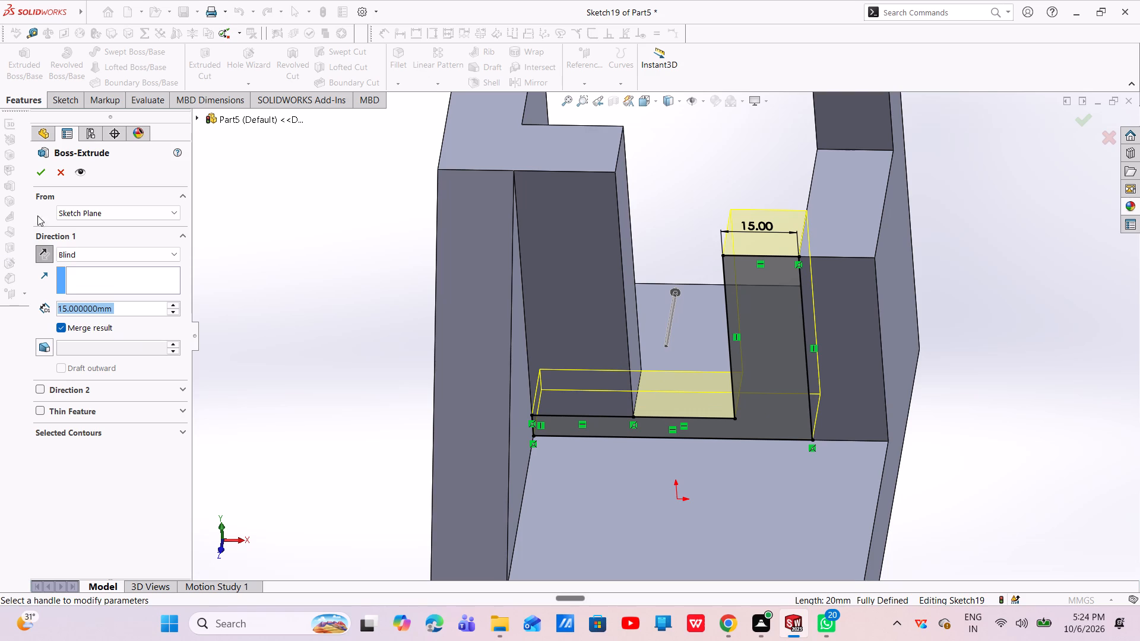
left_click(37, 175)
Examine the new L-shaped web from several angles to check how it joins the inward block, stepped wall and base.
middle_click_drag(766, 304, 756, 291)
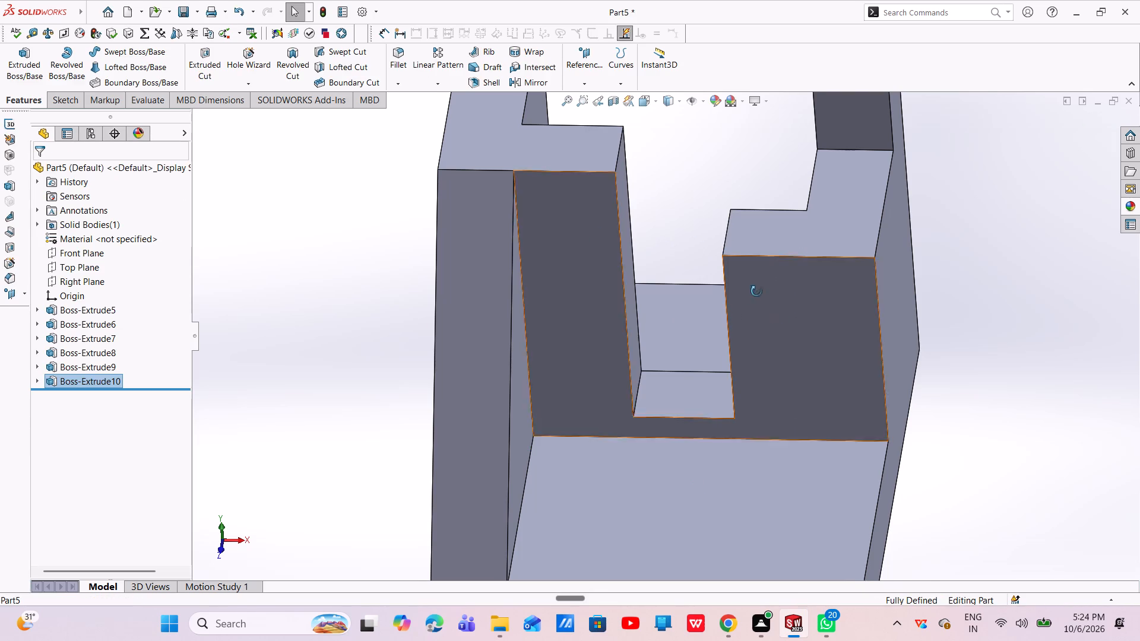
middle_click_drag(756, 291, 793, 331)
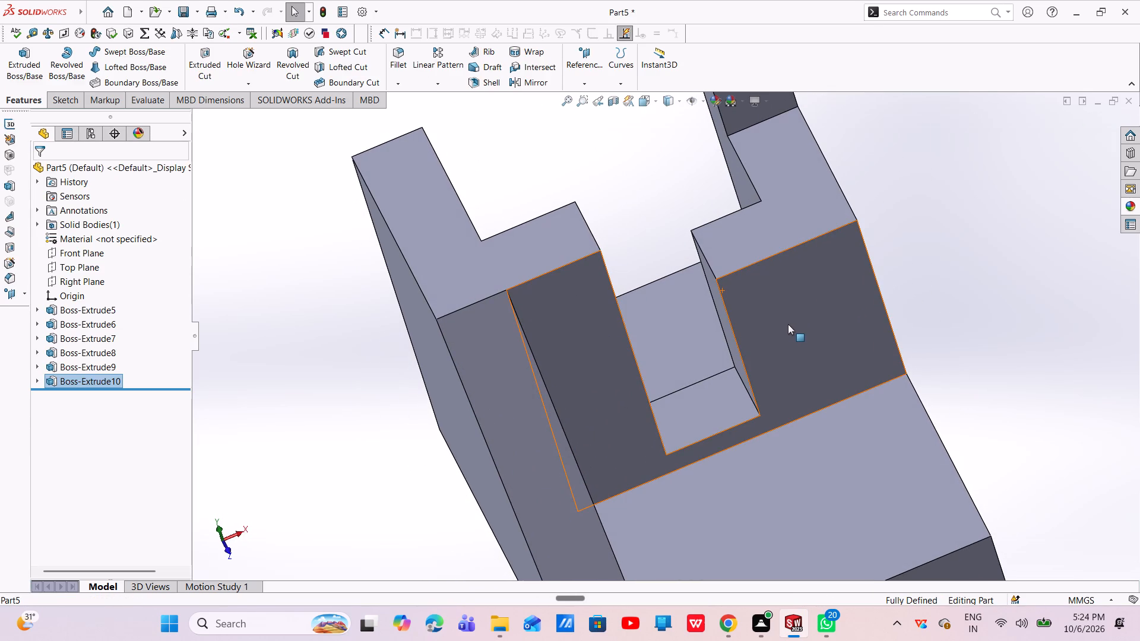
middle_click_drag(749, 356, 766, 324)
scroll(766, 324, "up", 1)
scroll(813, 398, "up", 5)
middle_click_drag(752, 442, 794, 468)
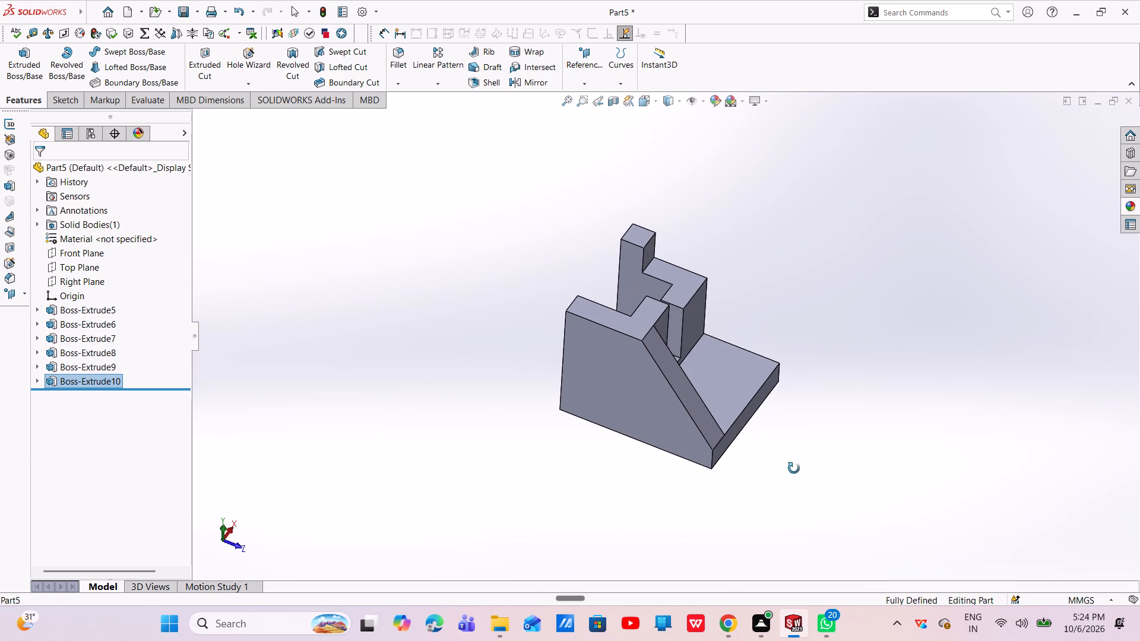
middle_click_drag(794, 468, 794, 469)
scroll(794, 469, "up", 2)
middle_click_drag(757, 435, 659, 415)
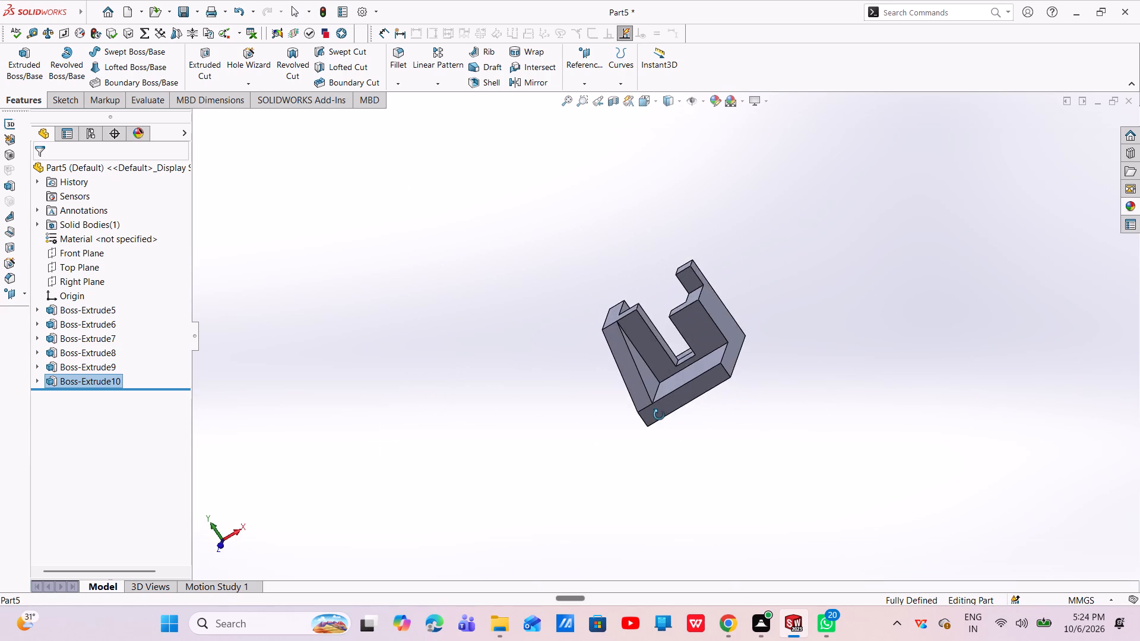
middle_click_drag(659, 415, 654, 503)
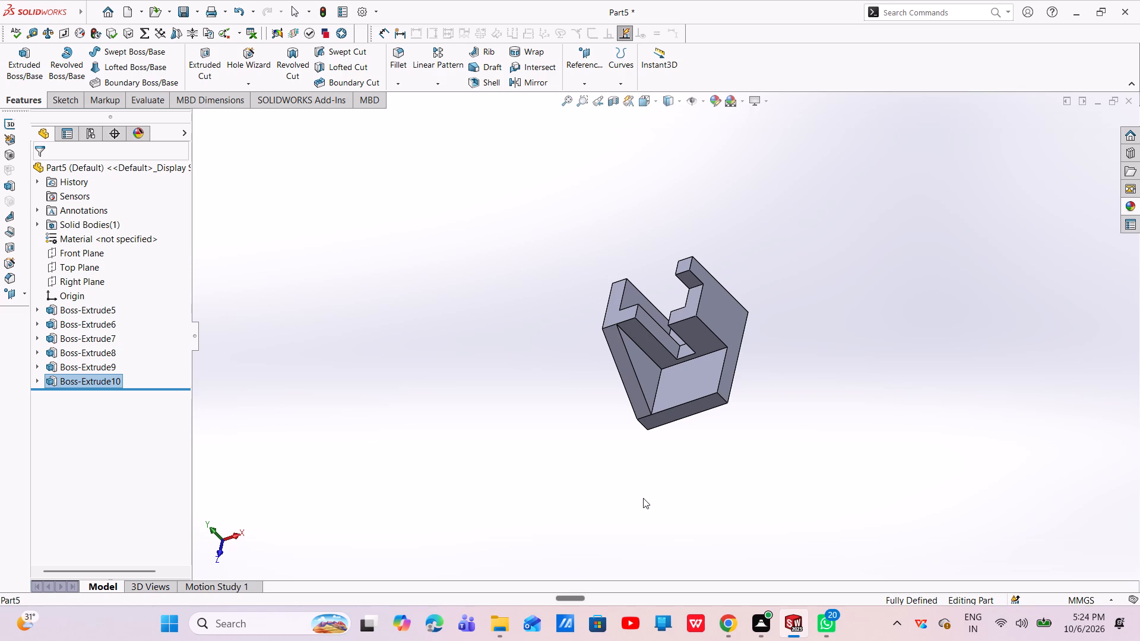
scroll(725, 403, "down", 3)
middle_click_drag(659, 319, 663, 235)
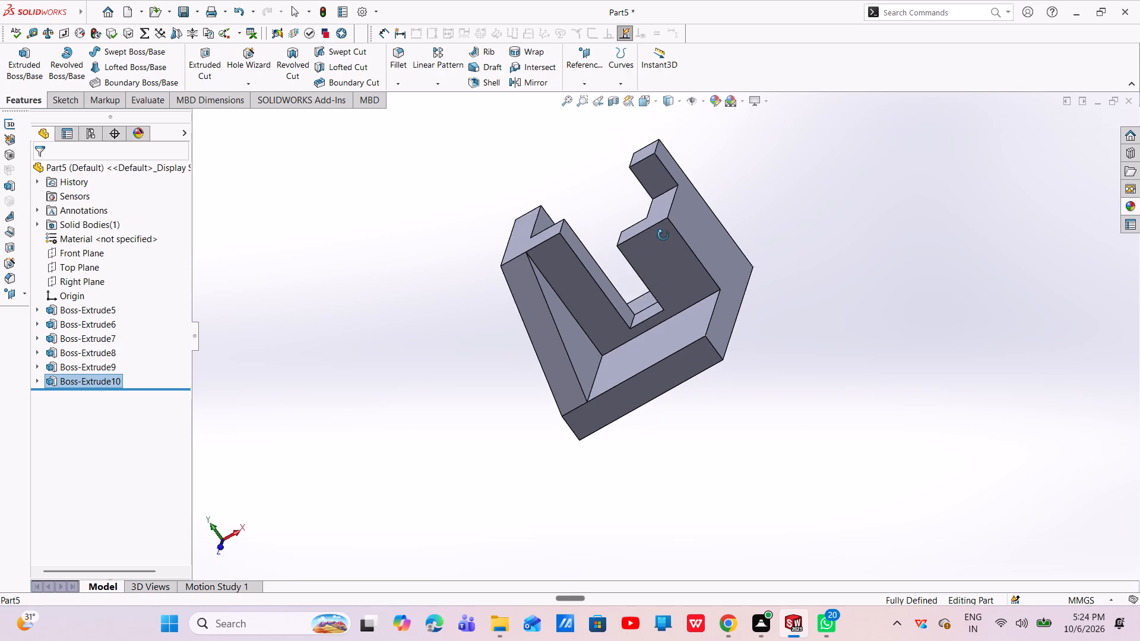
middle_click_drag(663, 235, 665, 213)
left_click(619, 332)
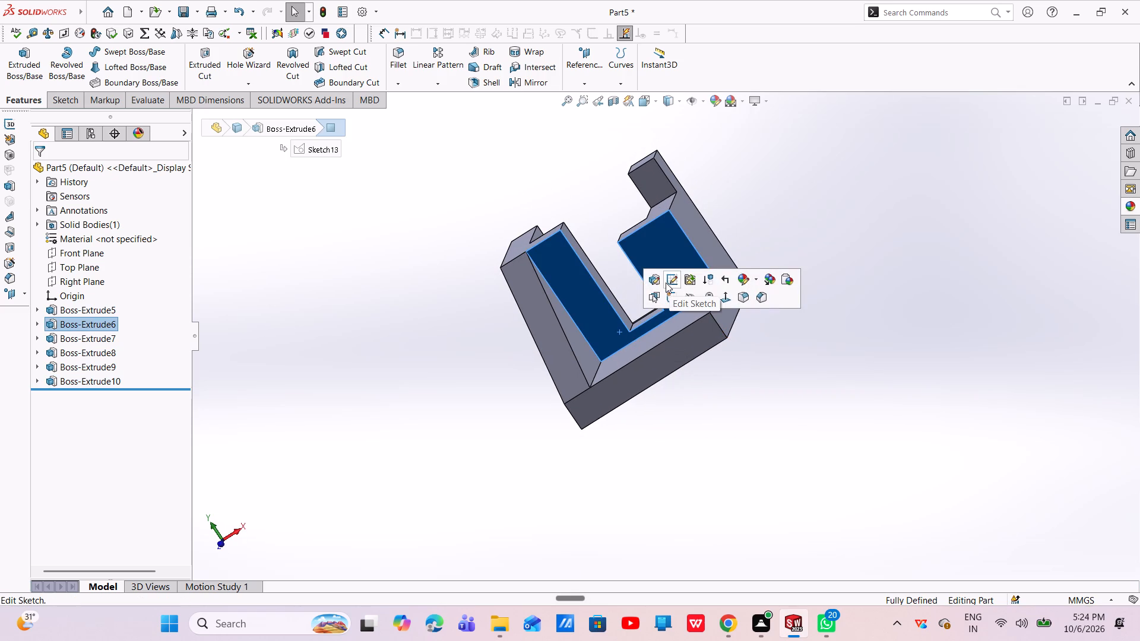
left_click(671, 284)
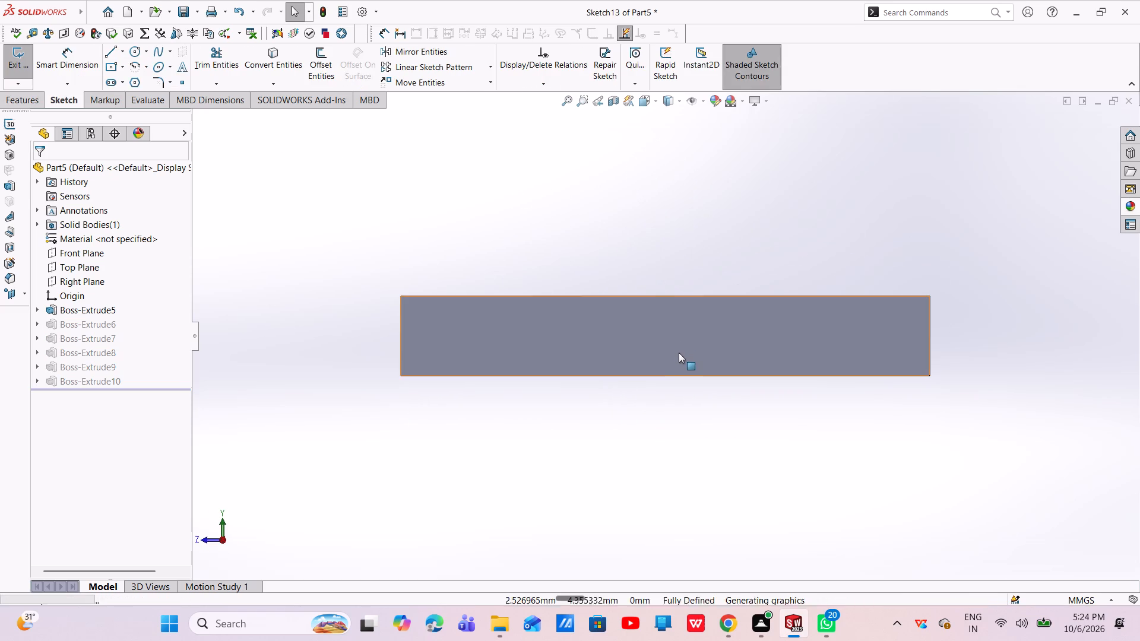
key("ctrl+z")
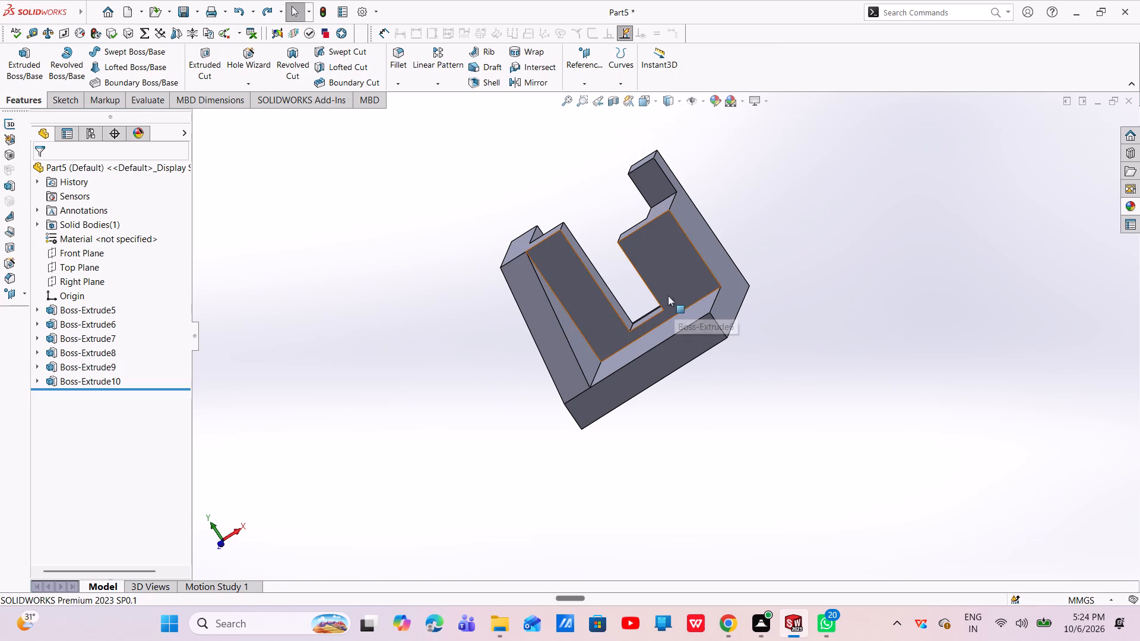
Open the sketch of the L-shaped web's extrusion for editing.
left_click(112, 380)
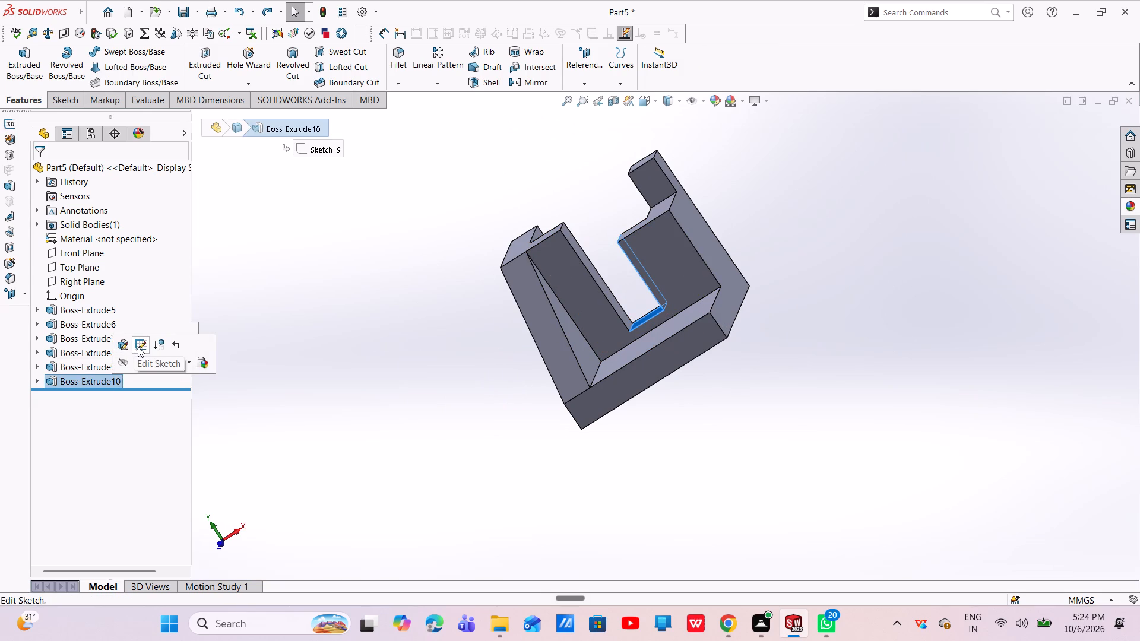
left_click(138, 347)
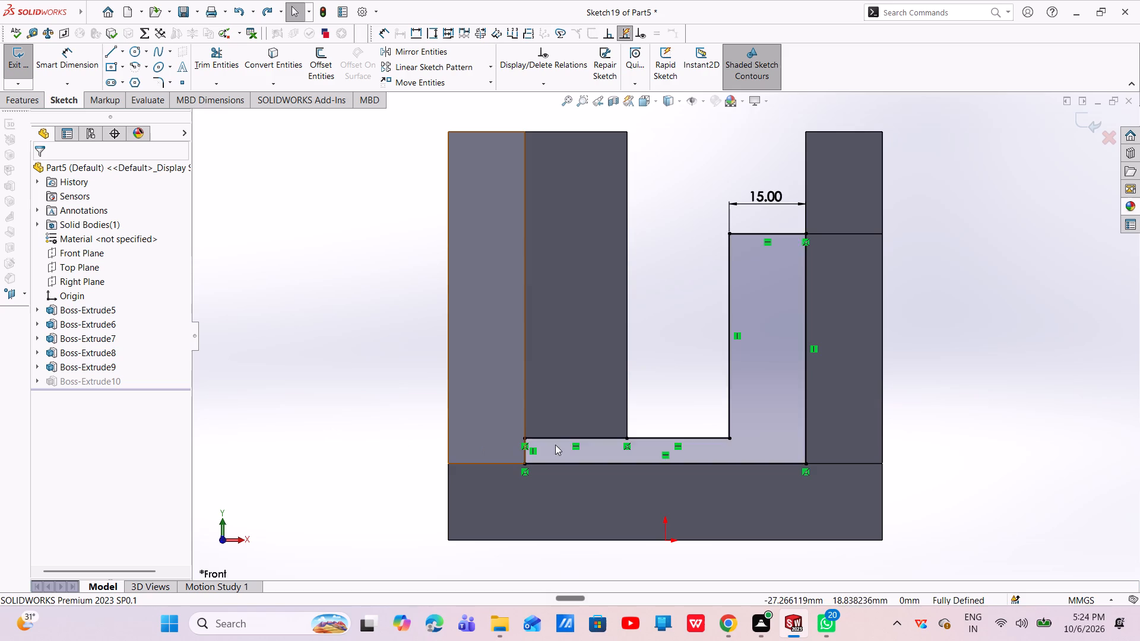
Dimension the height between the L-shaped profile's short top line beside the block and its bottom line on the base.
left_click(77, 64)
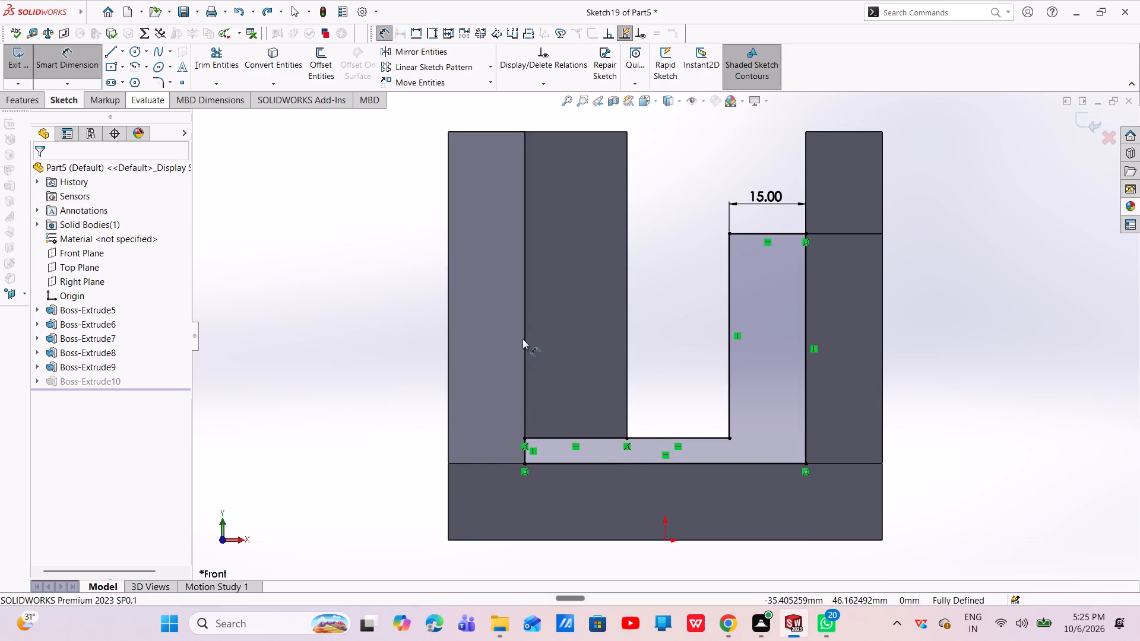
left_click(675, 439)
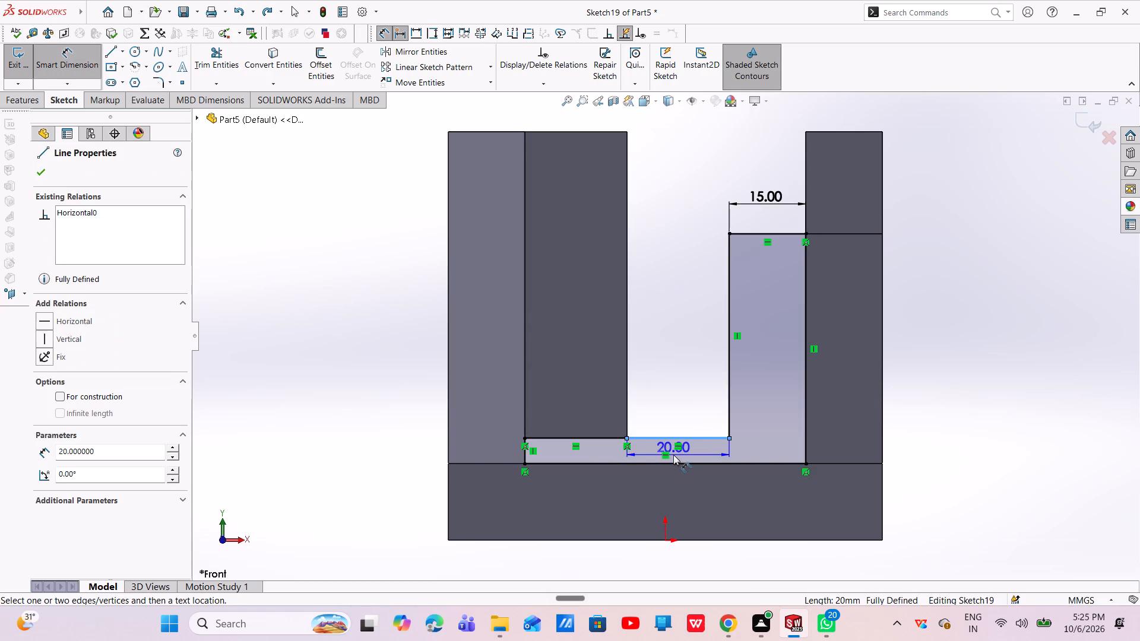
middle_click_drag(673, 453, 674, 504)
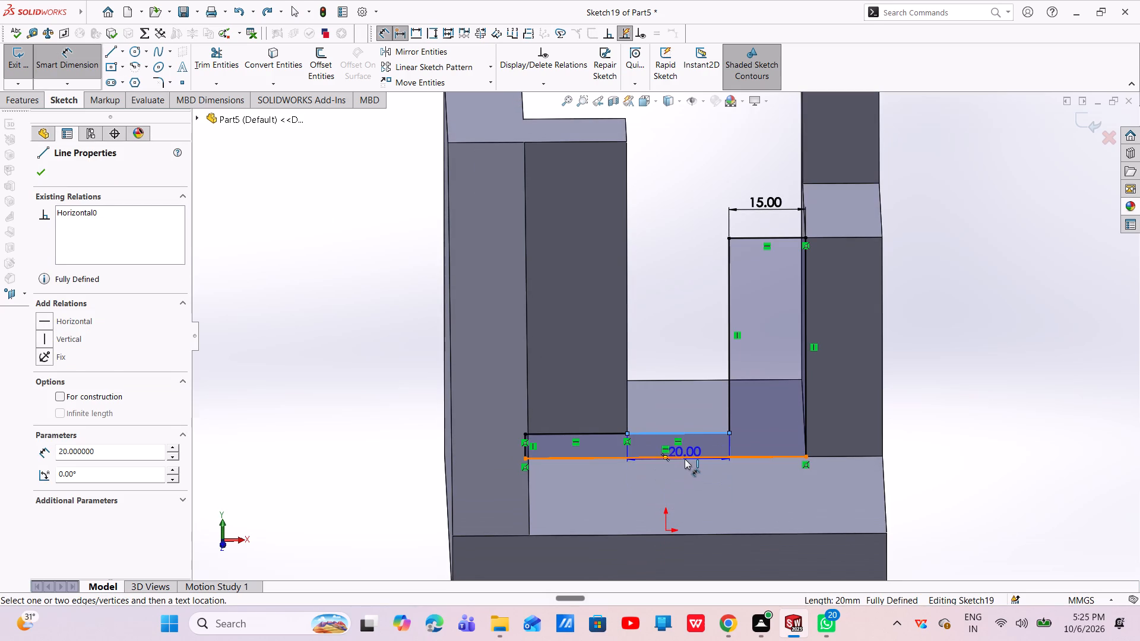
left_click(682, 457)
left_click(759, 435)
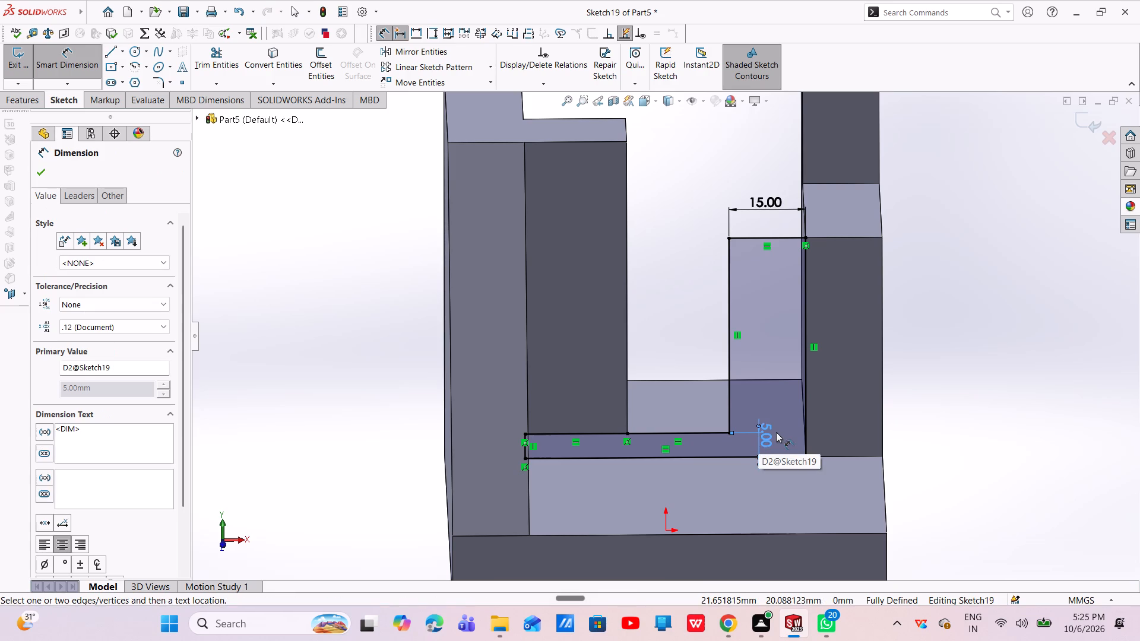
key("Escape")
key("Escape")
Delete the profile's line along the block's bottom edge and its long bottom line along the base top.
left_click(566, 434)
right_click(566, 434)
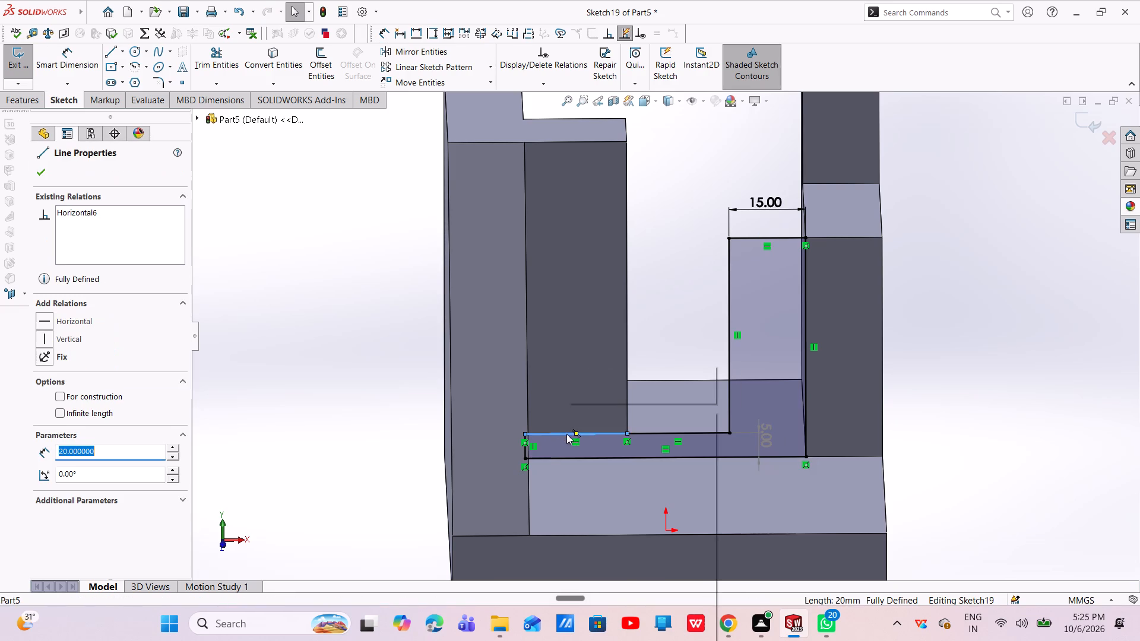
left_click(619, 586)
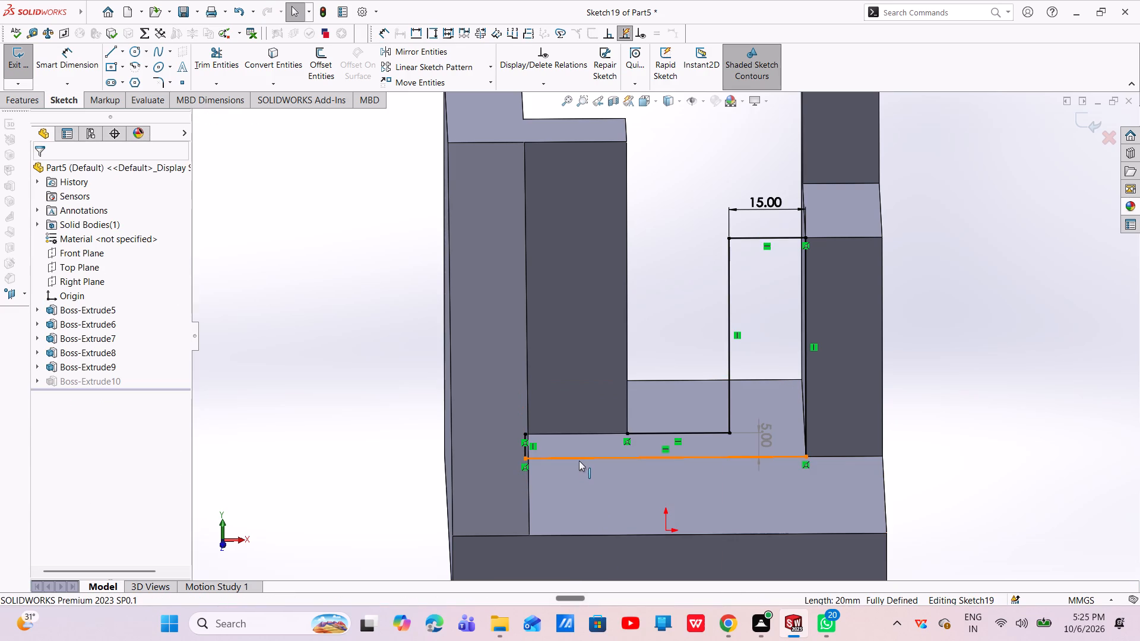
left_click(579, 461)
right_click(579, 461)
left_click(629, 586)
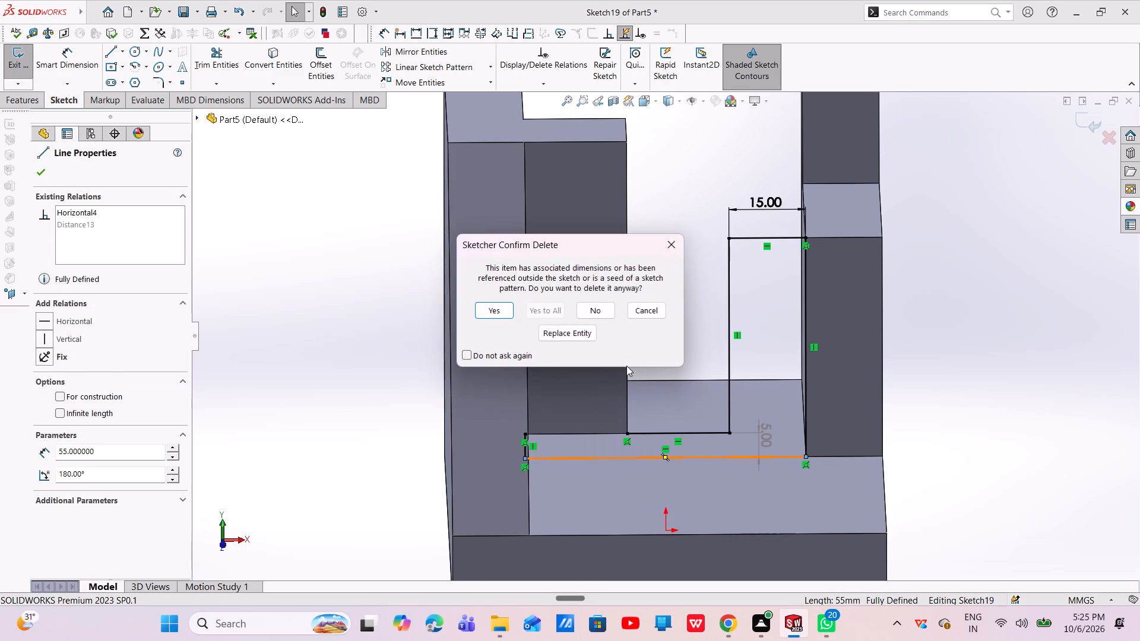
left_click(484, 308)
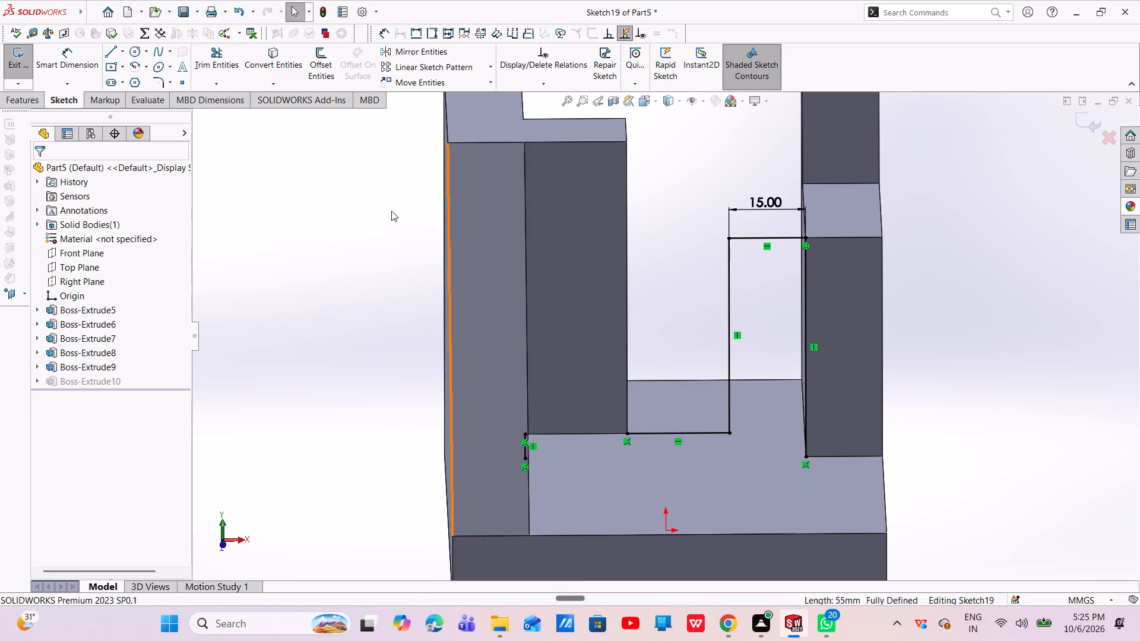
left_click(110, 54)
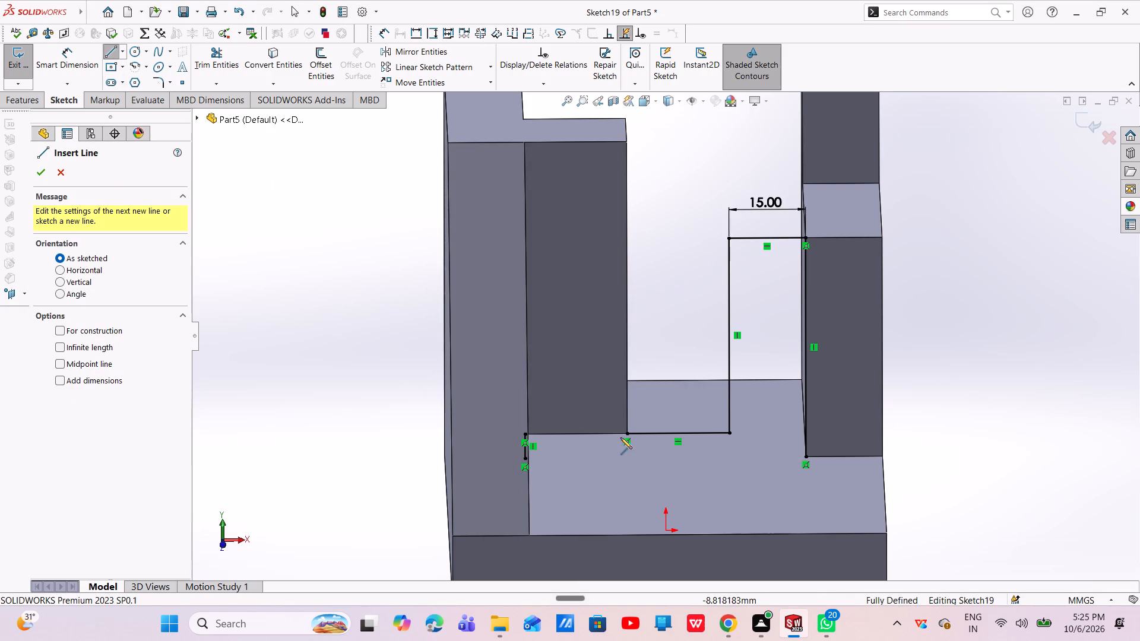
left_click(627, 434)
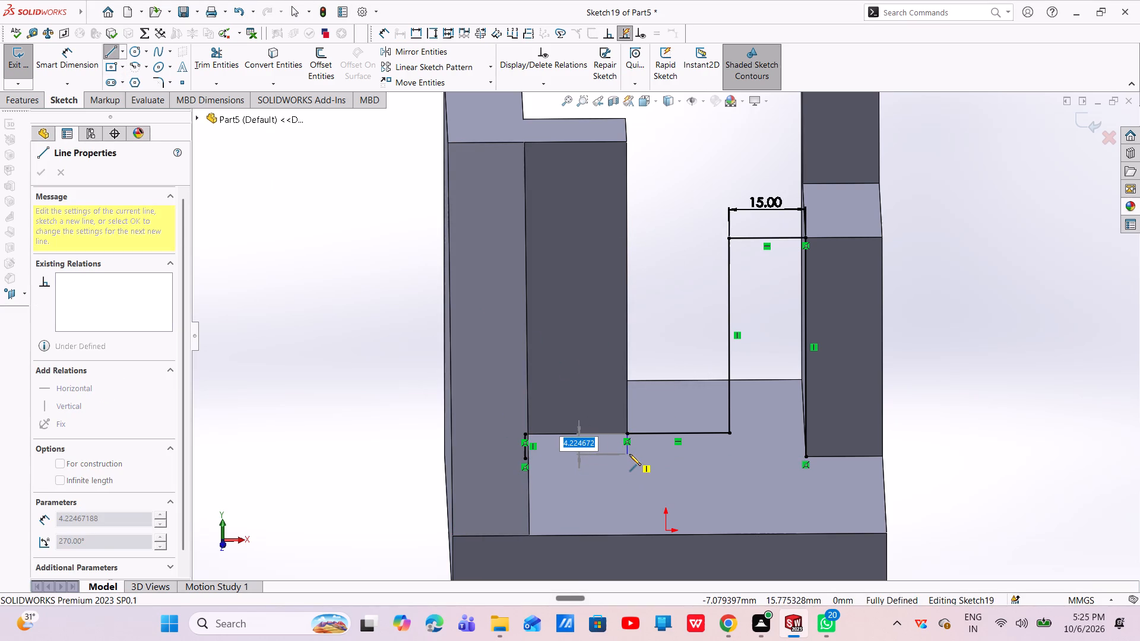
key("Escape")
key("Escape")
Delete the short vertical line at the foot of the sloped wall, together with its upper coincident relation.
middle_click_drag(696, 466, 696, 415)
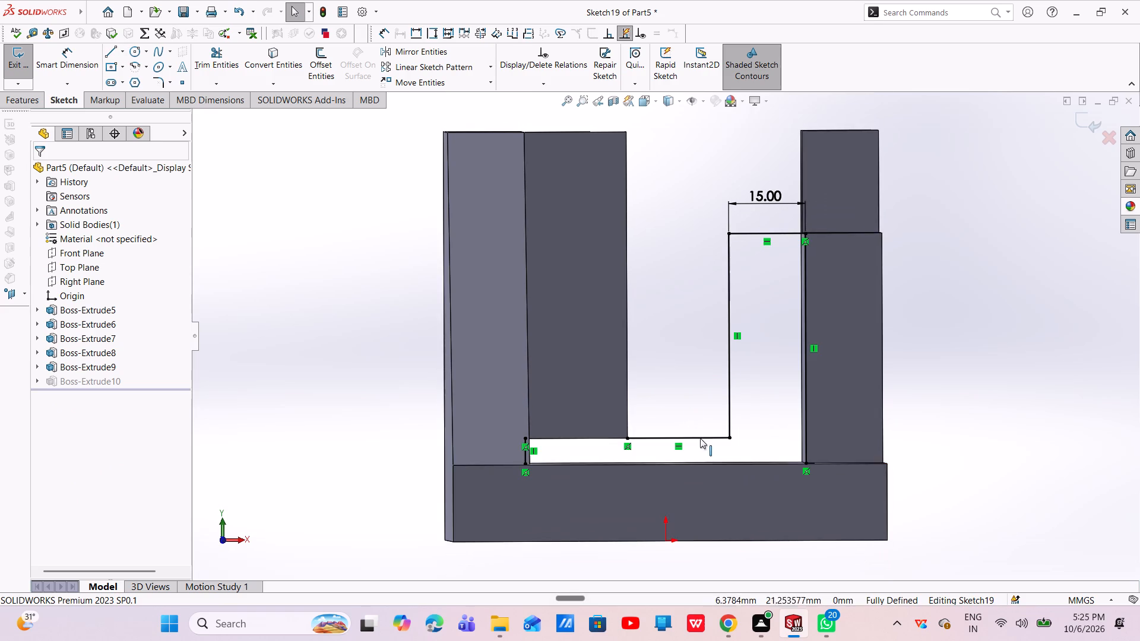
left_click(521, 449)
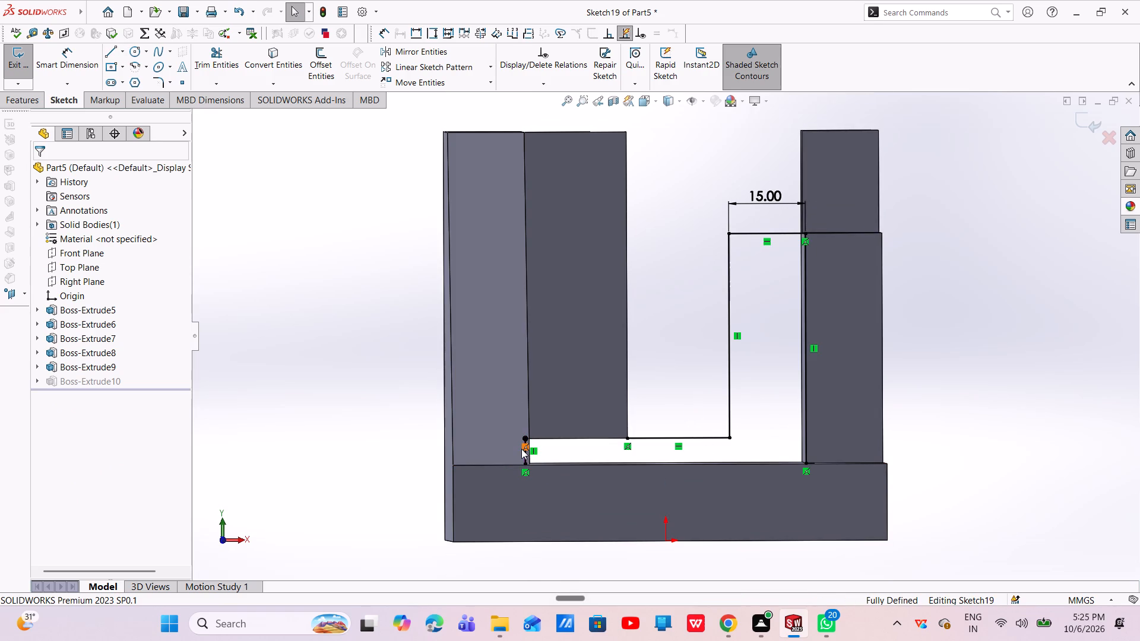
right_click(521, 449)
left_click(555, 598)
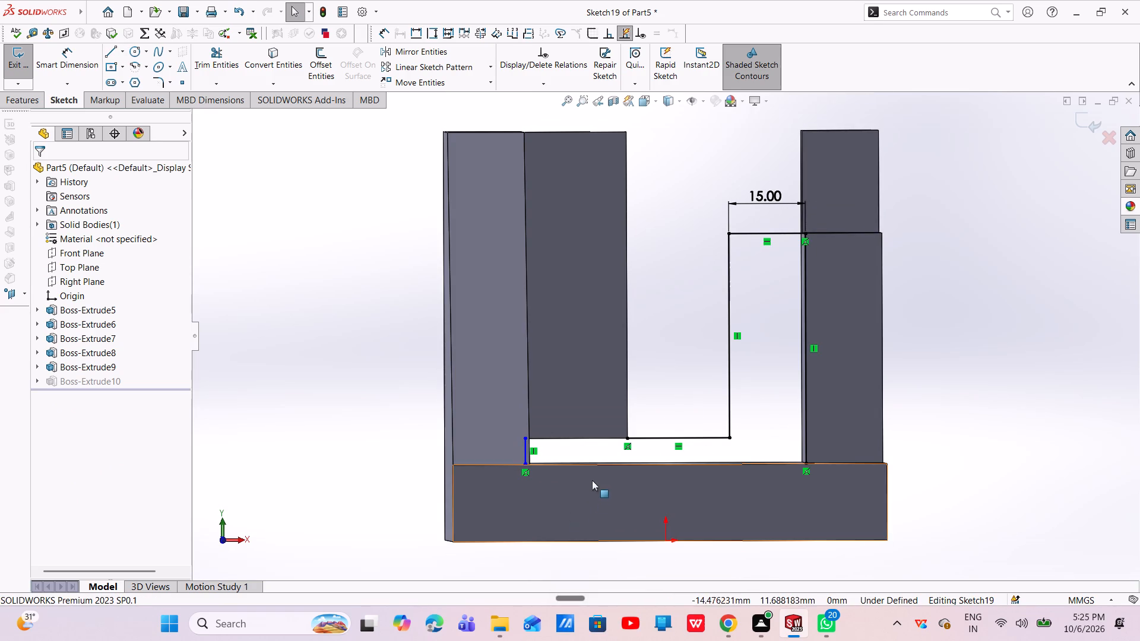
left_click(525, 443)
right_click(525, 443)
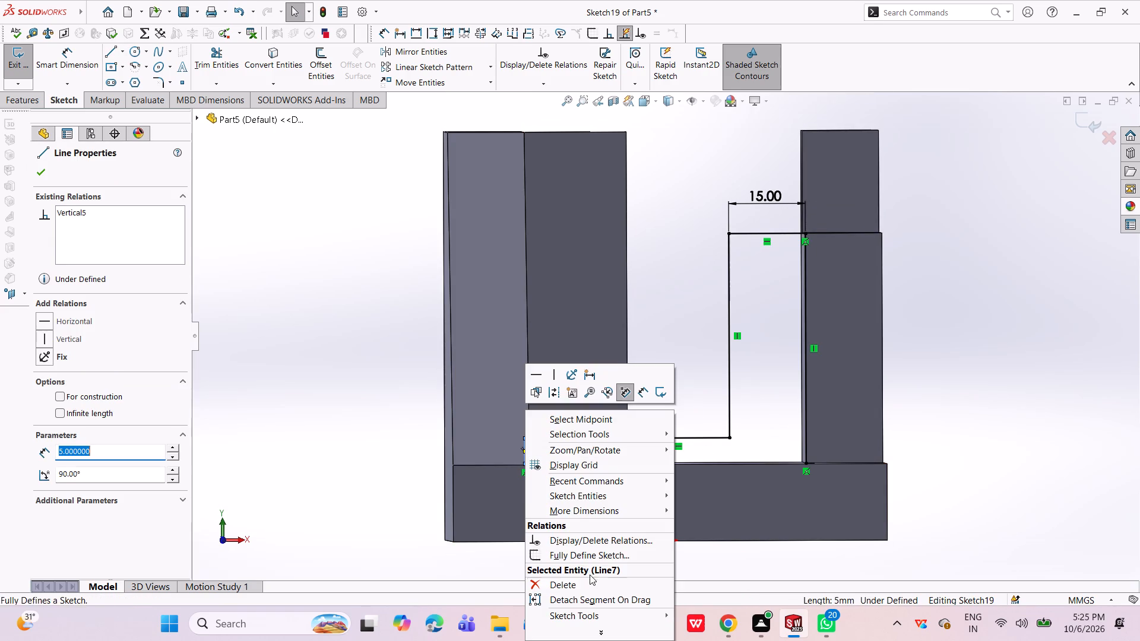
left_click(577, 586)
Delete the L-shaped profile's 20 mm horizontal line running from the block's lower corner to the tall vertical line.
scroll(789, 437, "down", 3)
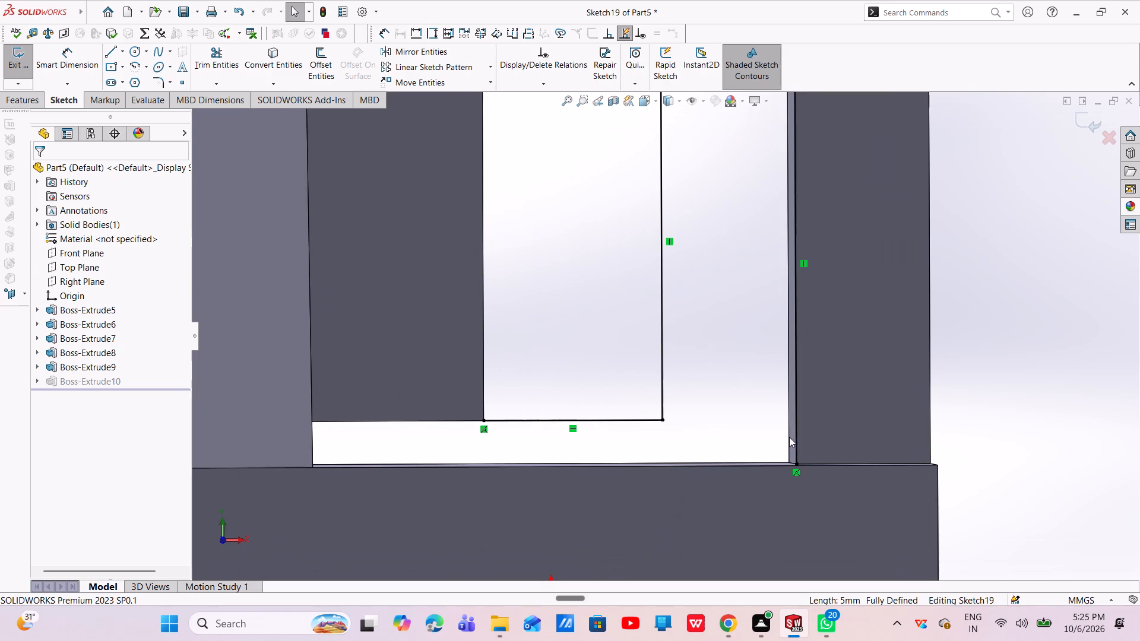
left_click_drag(546, 421, 546, 369)
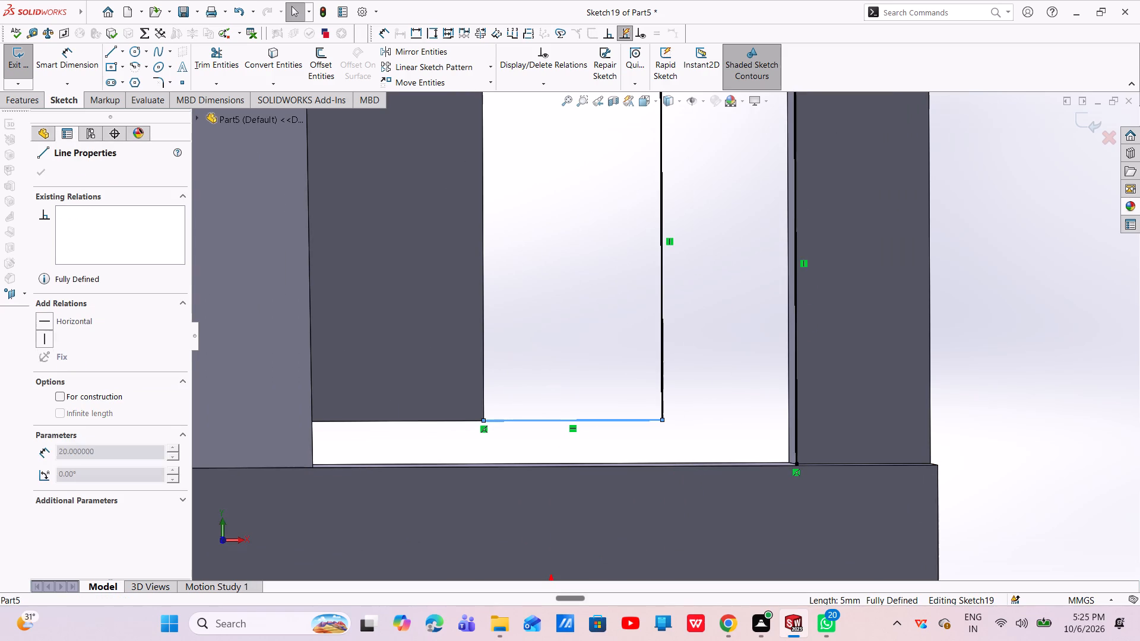
left_click(587, 419)
right_click(587, 419)
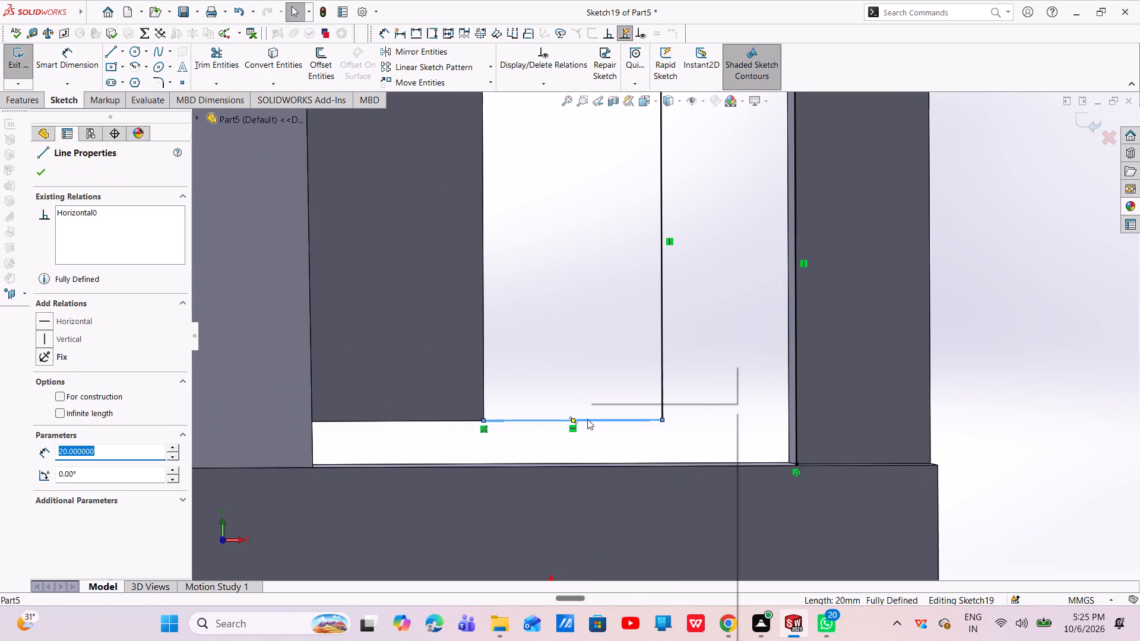
left_click(615, 584)
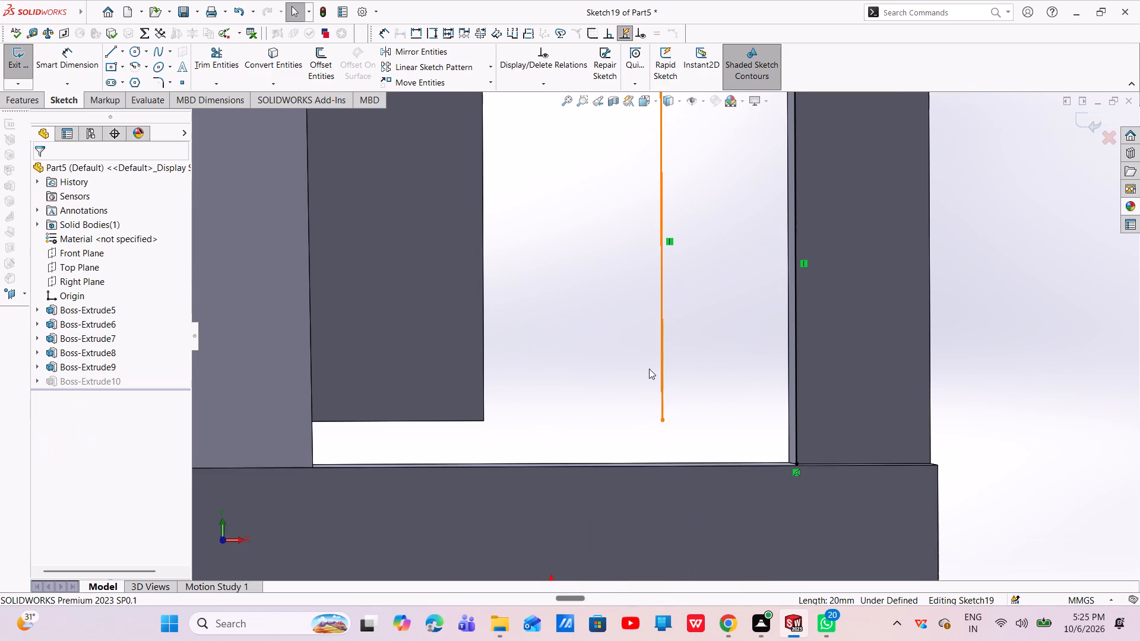
Sketch a vertical reference line about 17 mm long, rising from the base top directly above the origin.
left_click(107, 55)
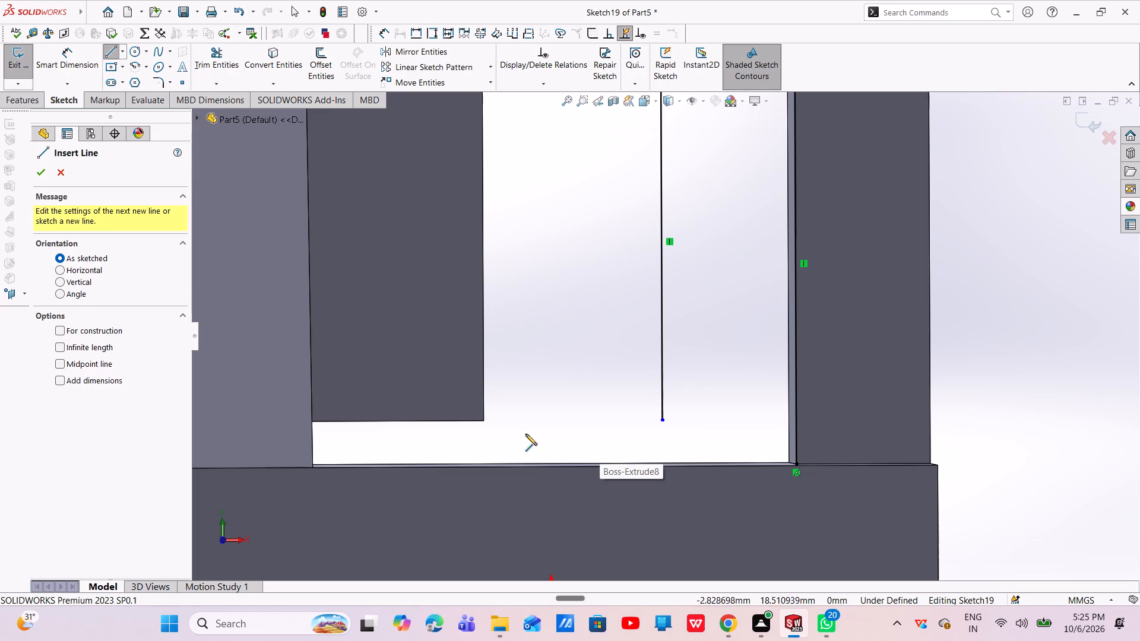
left_click(552, 468)
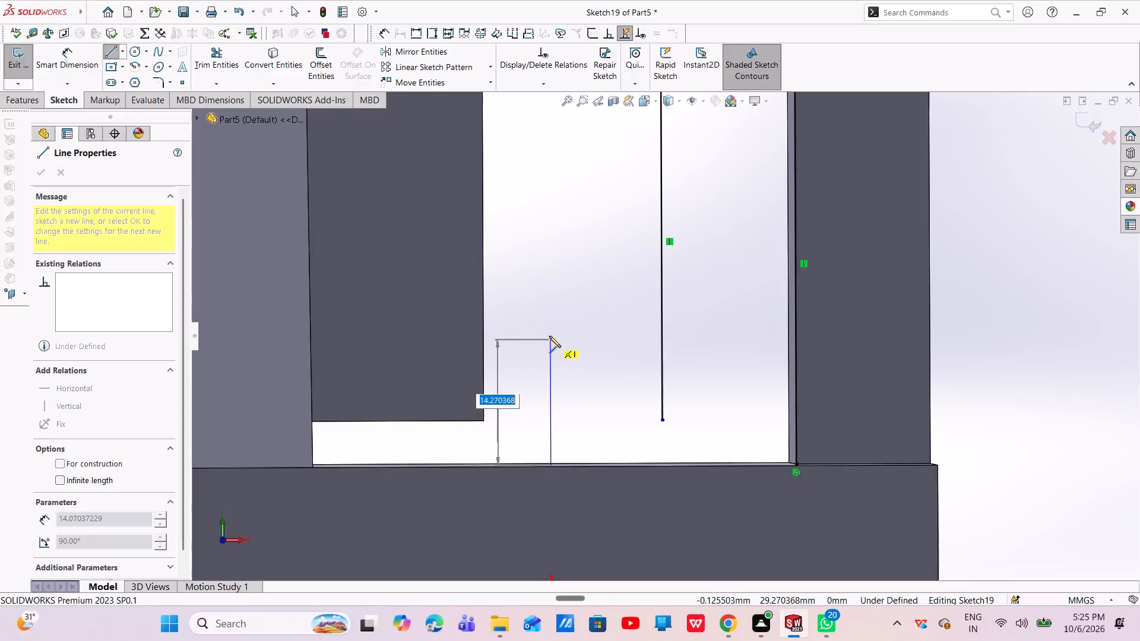
left_click(550, 311)
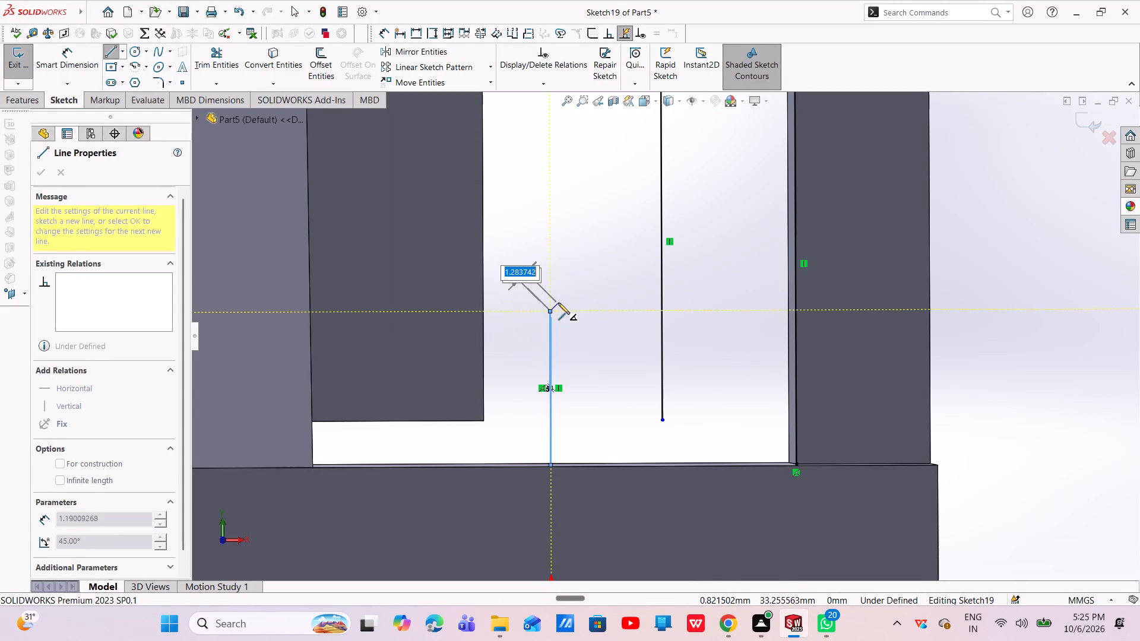
key("Escape")
Dimension the vertical reference line to a length of 25 mm.
left_click(74, 50)
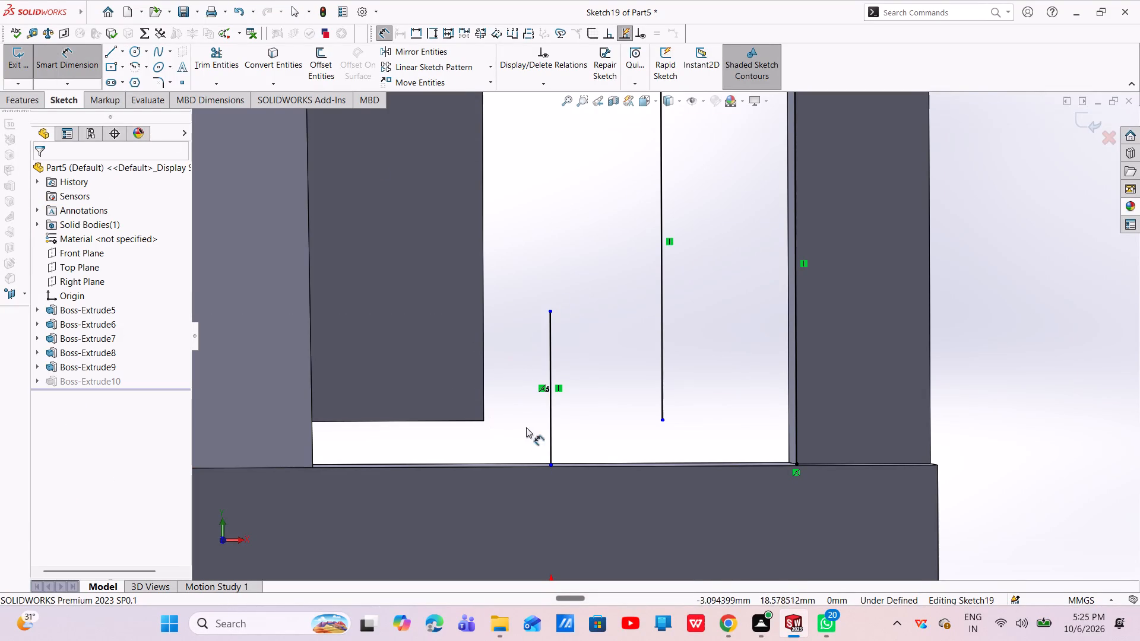
left_click(553, 399)
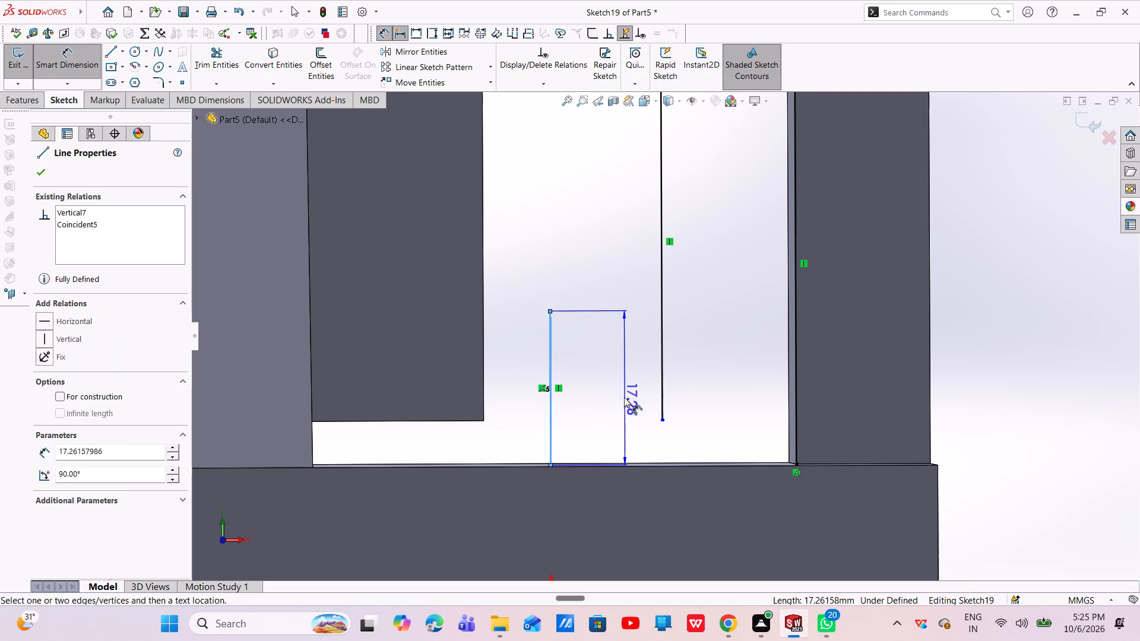
left_click(623, 389)
key("BackSpace")
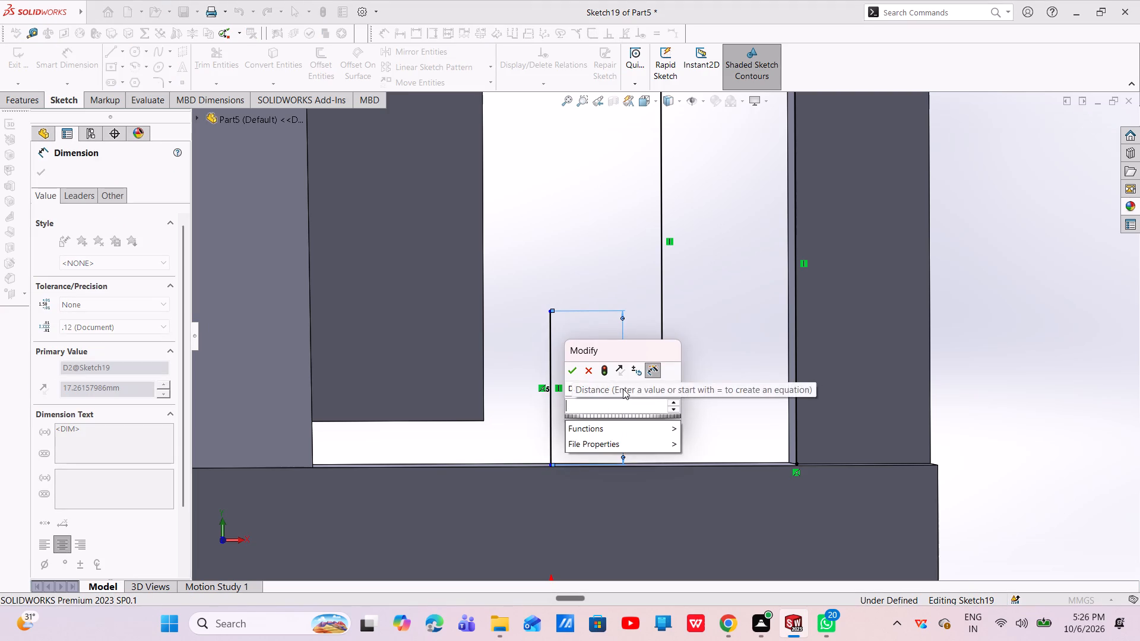
type("25")
key("Return")
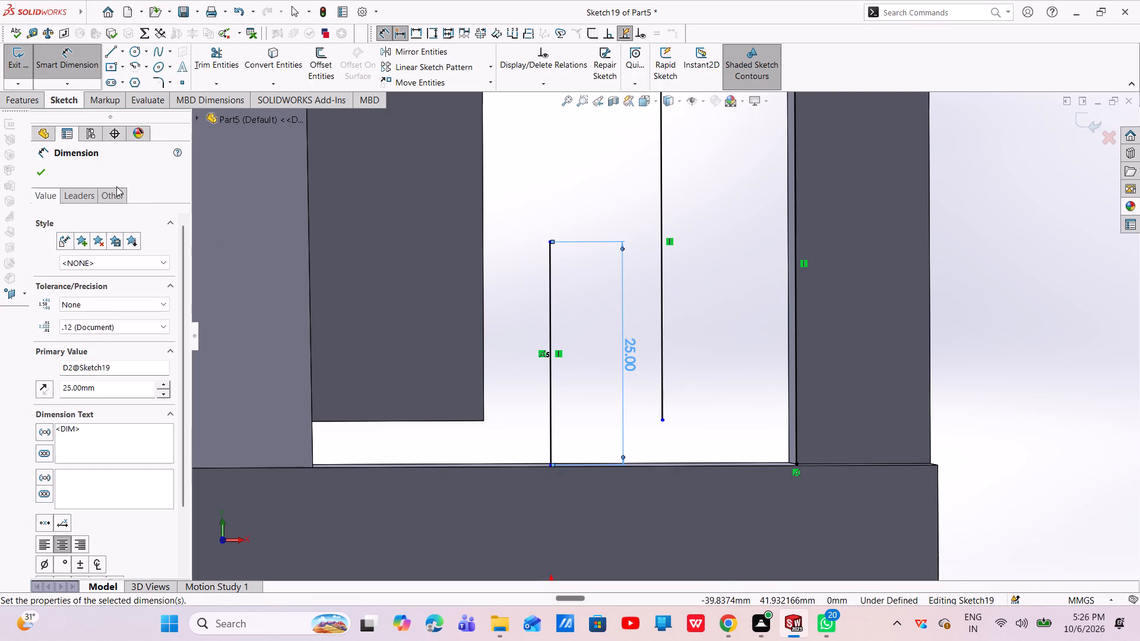
left_click(45, 172)
key("Escape")
key("Escape")
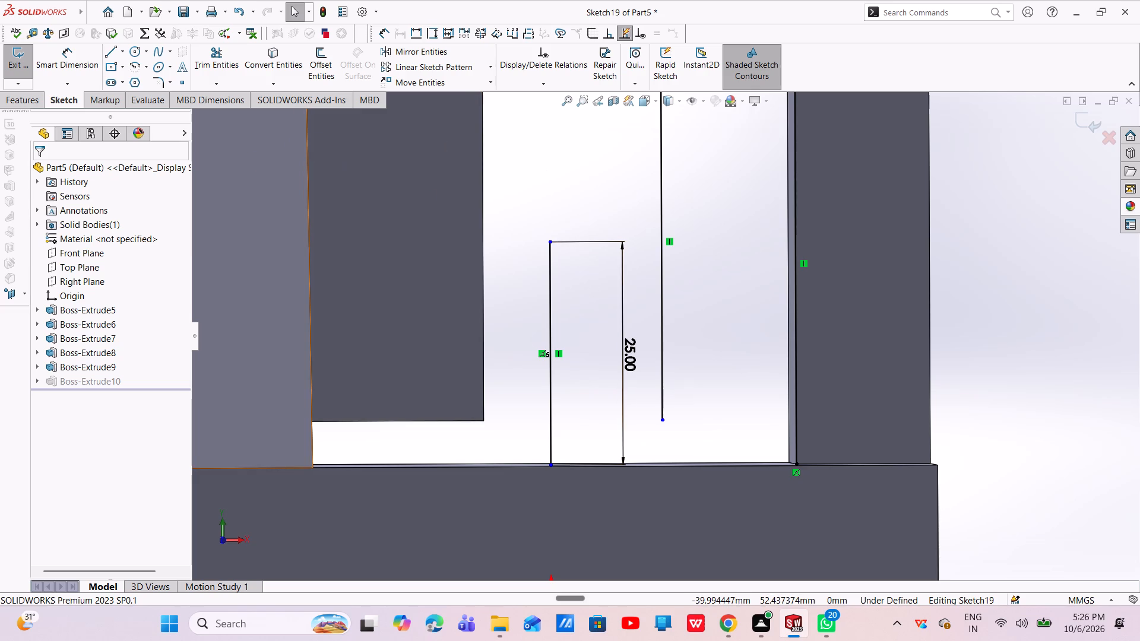
Sketch connected lines from the inner vertical line 20 mm across at the reference height, down the block's edge to the base, and along to the stepped wall.
left_click(108, 50)
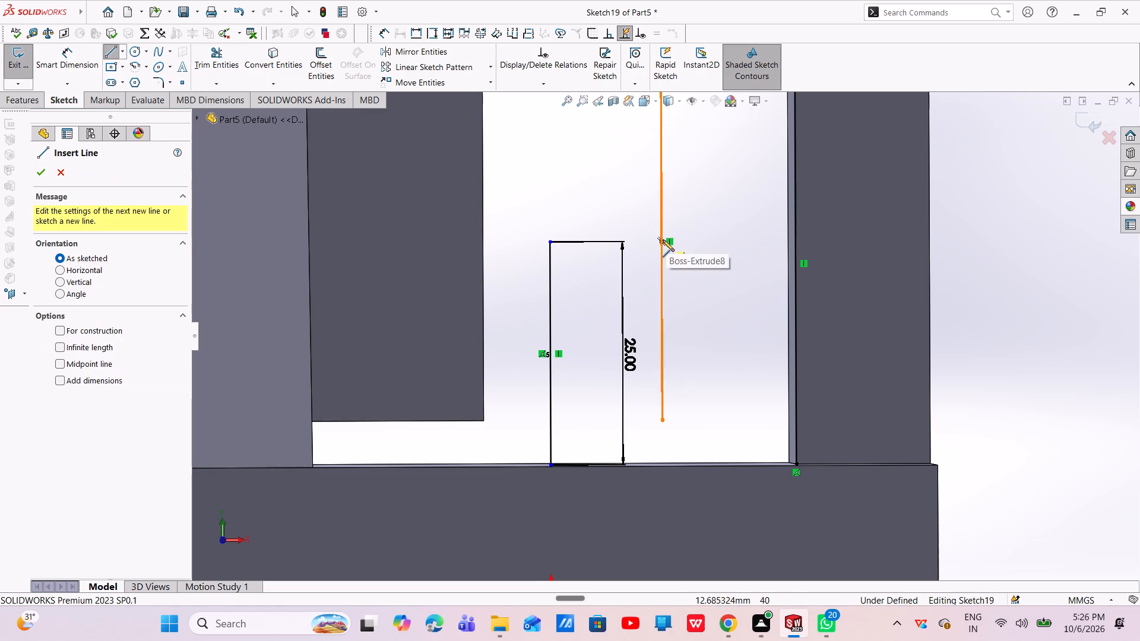
left_click(660, 239)
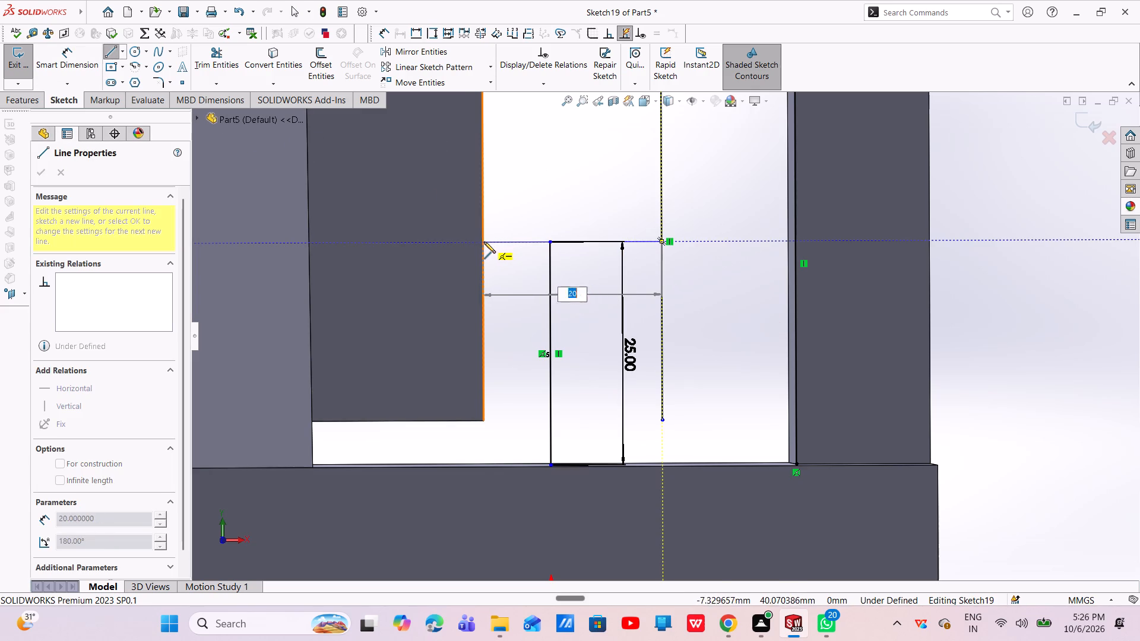
left_click(483, 242)
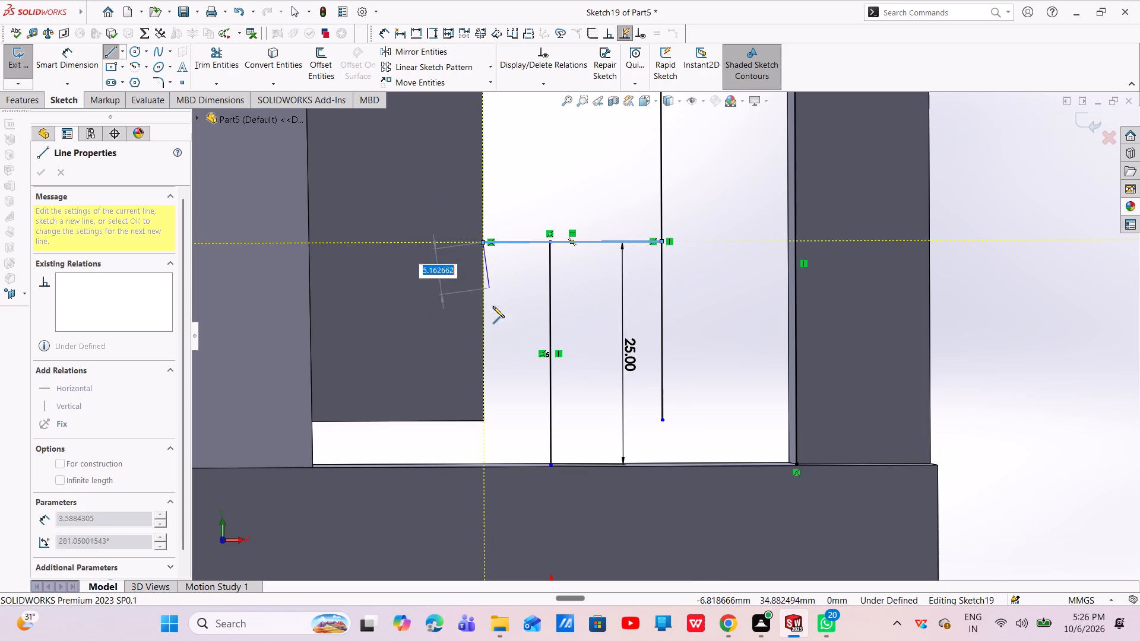
left_click(484, 418)
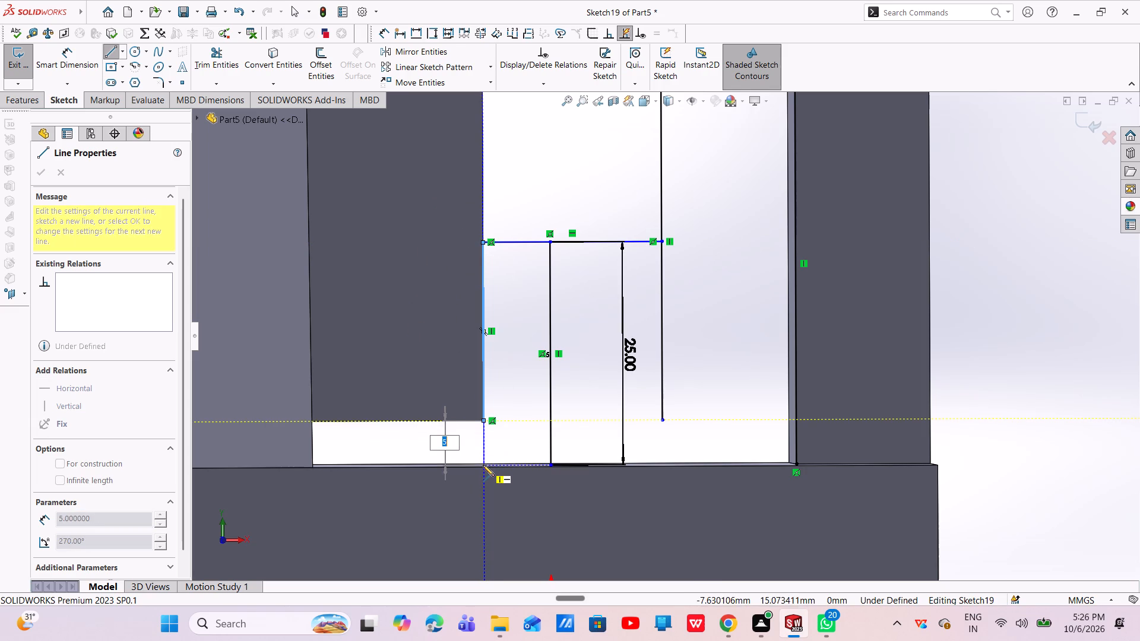
left_click(483, 465)
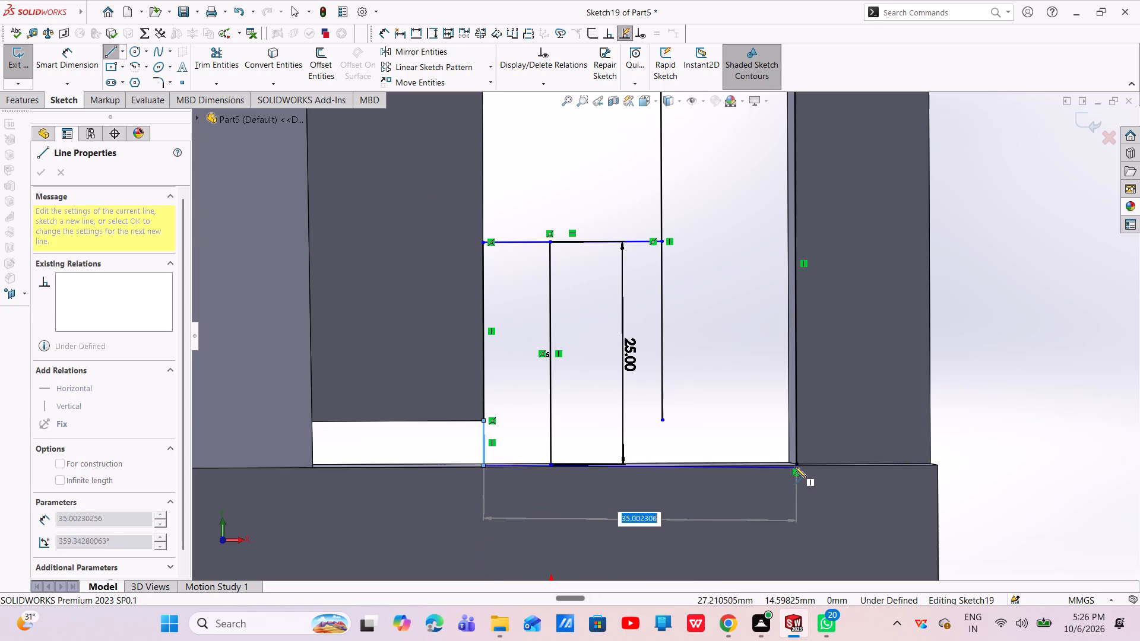
left_click(796, 467)
key("Escape")
key("Escape")
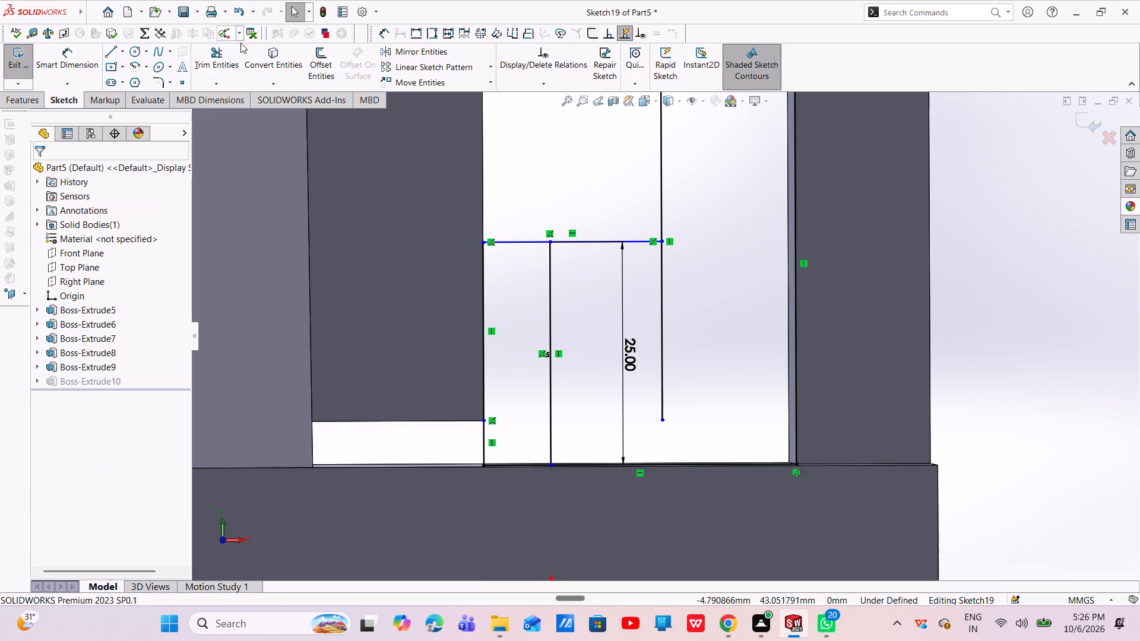
Trim away the inner vertical line below the new horizontal line and the 25 mm reference line.
left_click(228, 55)
left_click_drag(685, 286, 629, 345)
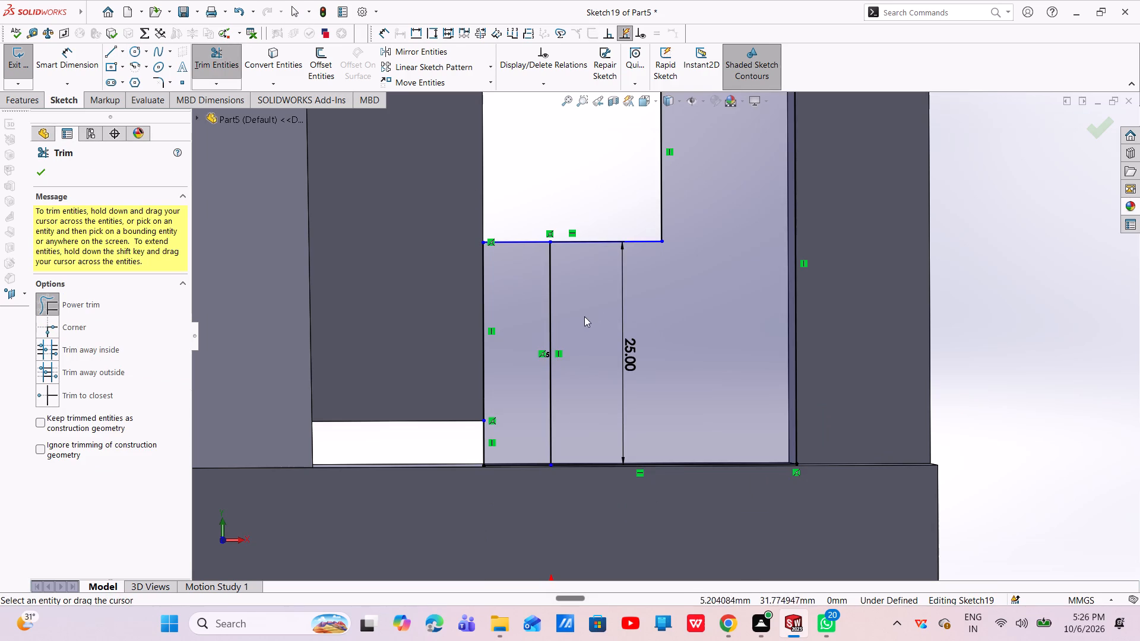
left_click_drag(536, 310, 573, 317)
key("Escape")
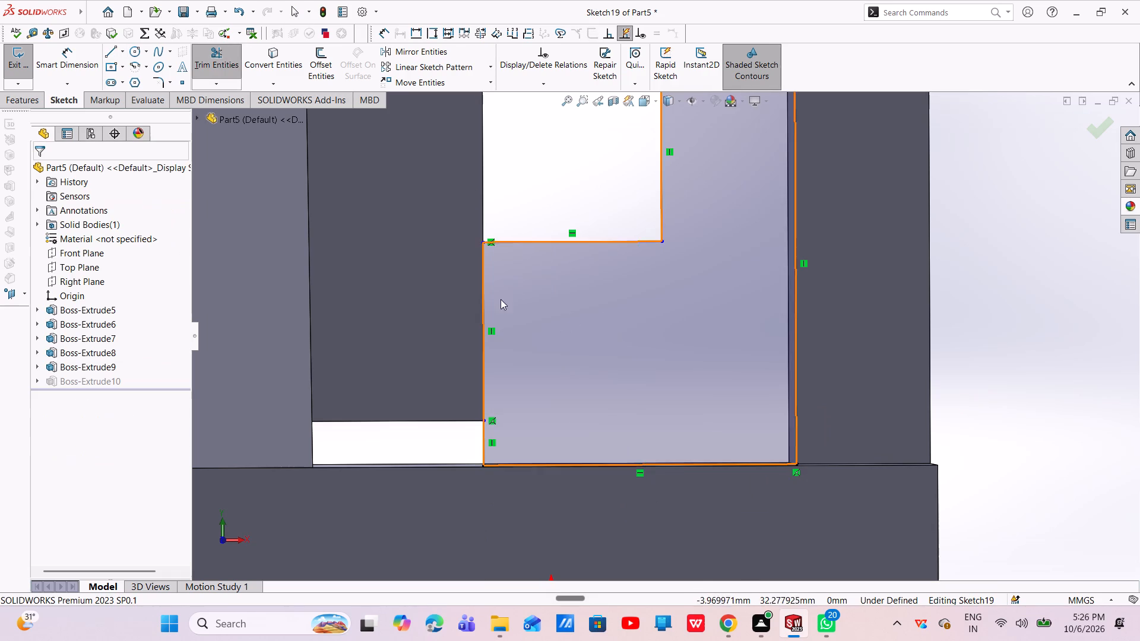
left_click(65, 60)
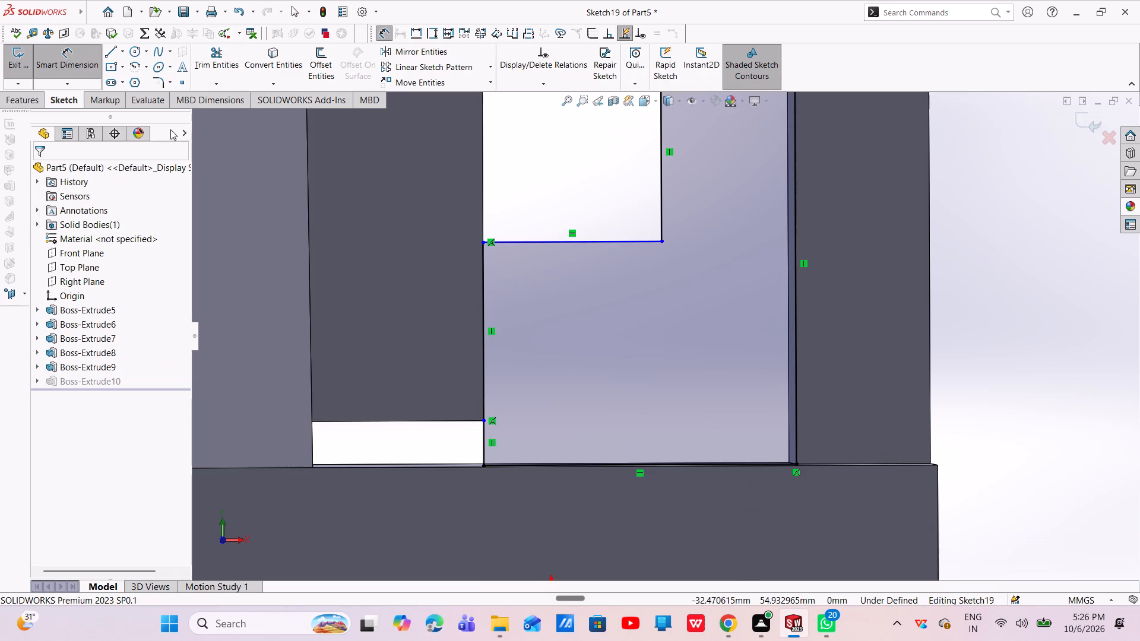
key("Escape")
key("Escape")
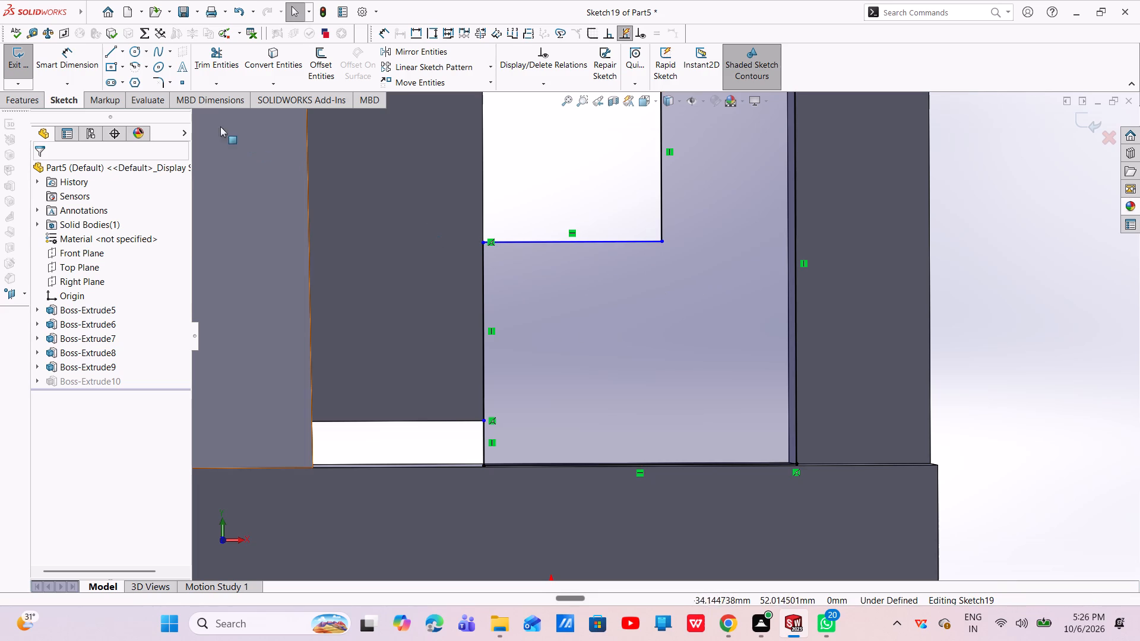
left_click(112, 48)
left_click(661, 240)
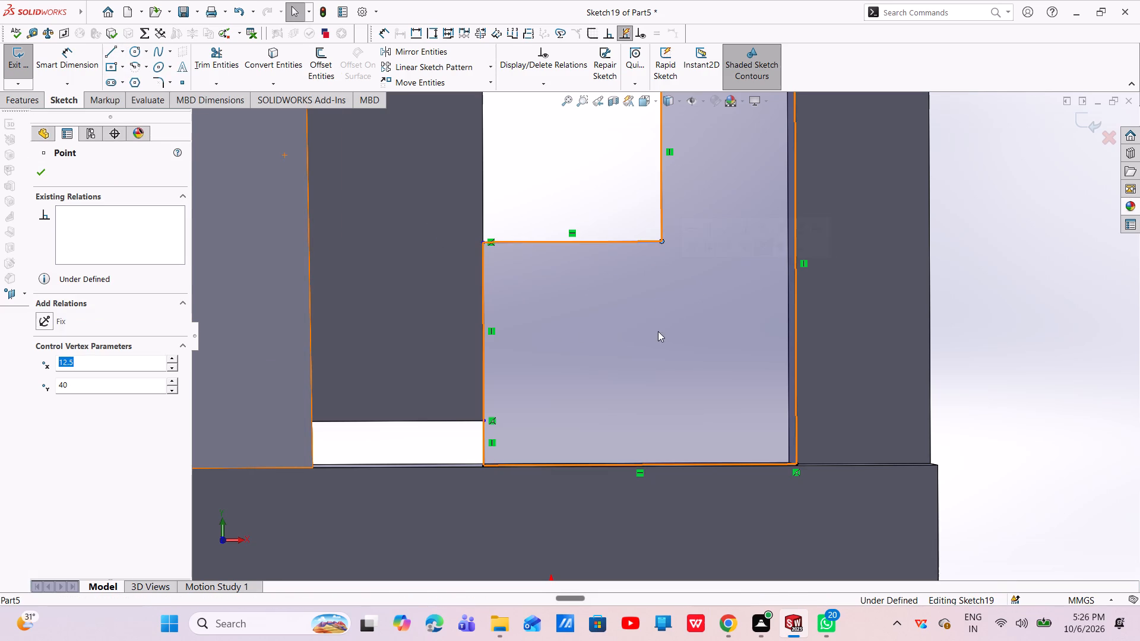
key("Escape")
Sketch a line about 25 mm long from the L-shaped profile's inner corner down to its bottom line on the base.
left_click(109, 57)
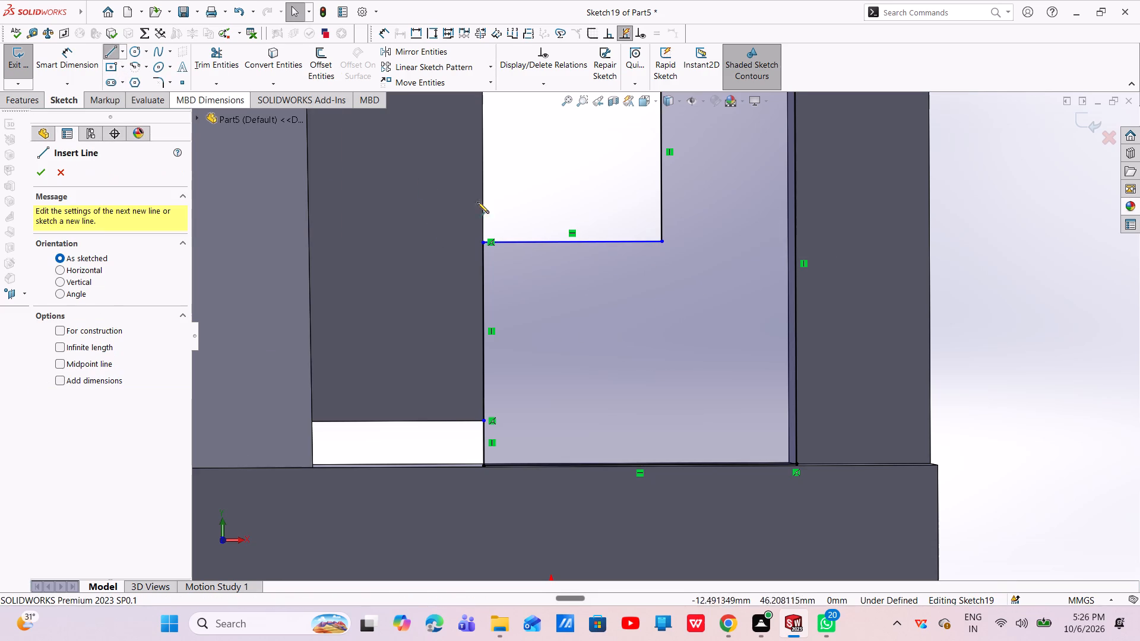
left_click(659, 243)
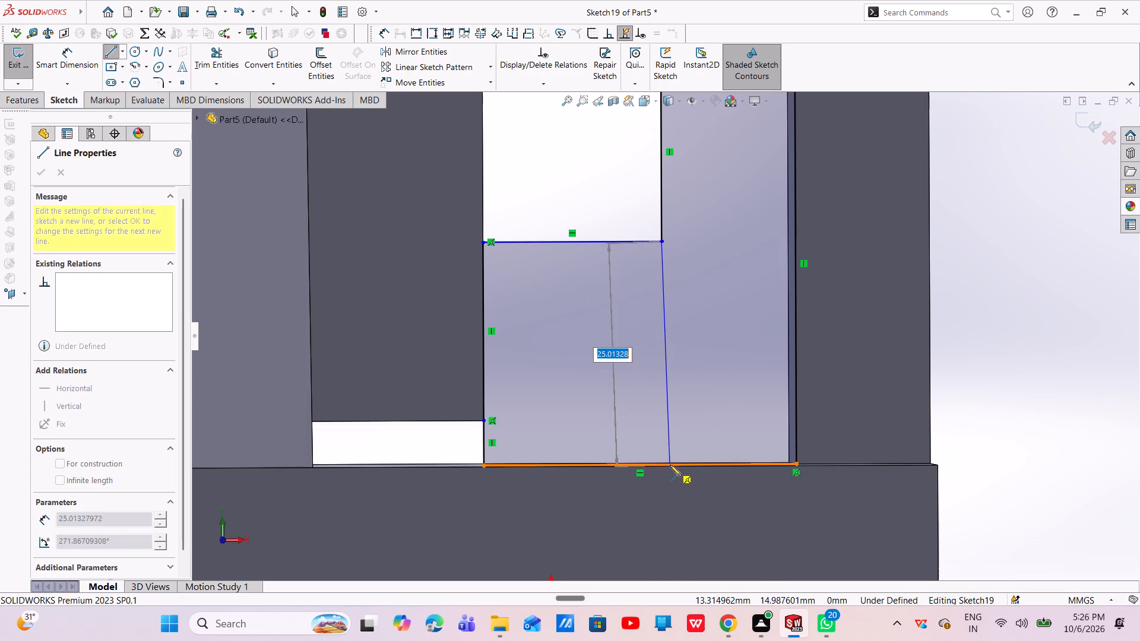
left_click(670, 465)
key("Escape")
key("Escape")
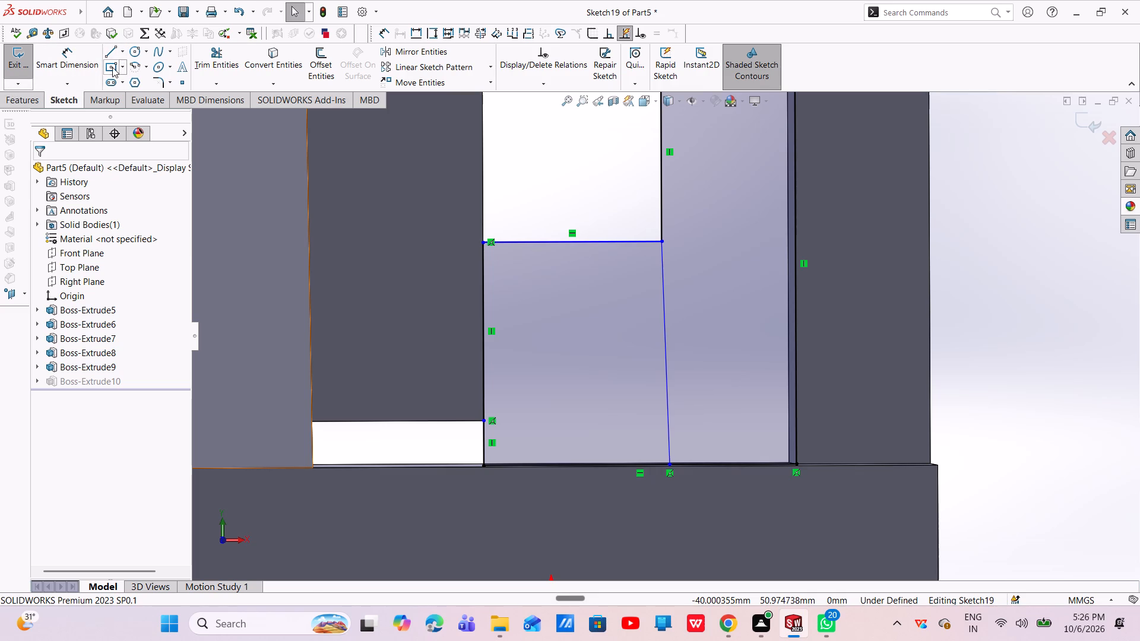
Sketch a line about 19.5 mm long across the block to the sloped wall, continuing about 25.2 mm down to the base top.
left_click(113, 50)
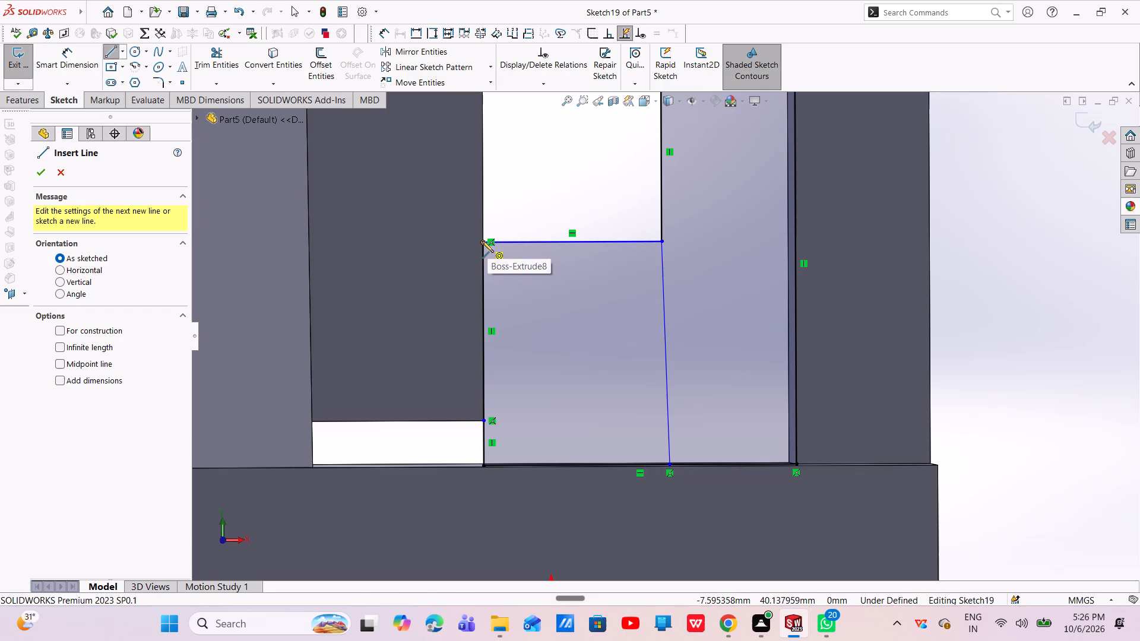
left_click(482, 241)
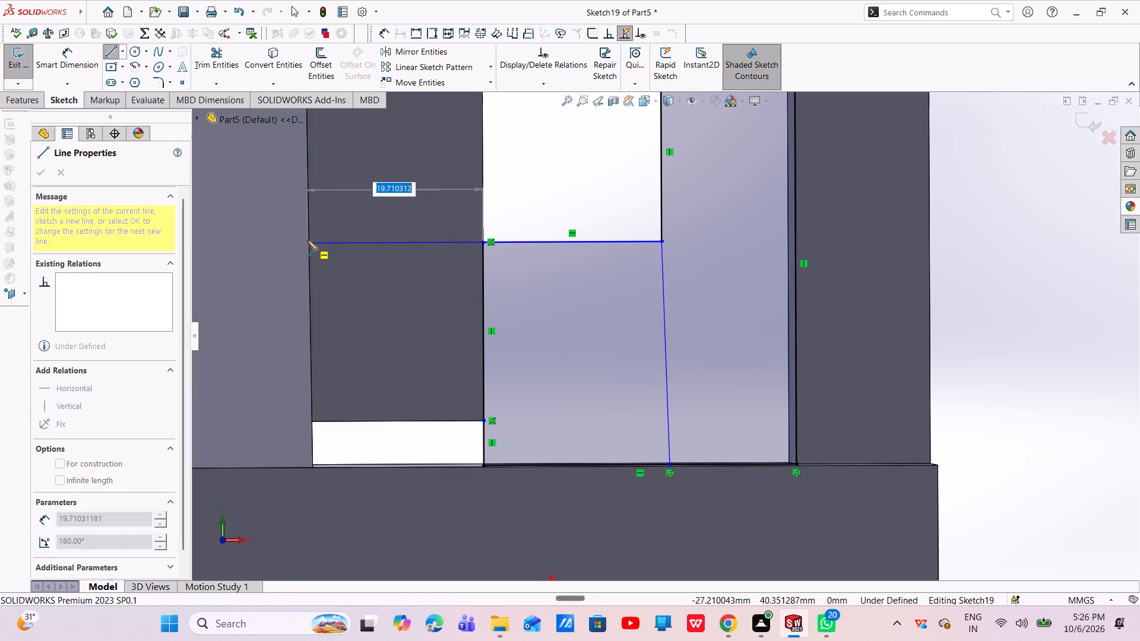
scroll(306, 242, "down", 4)
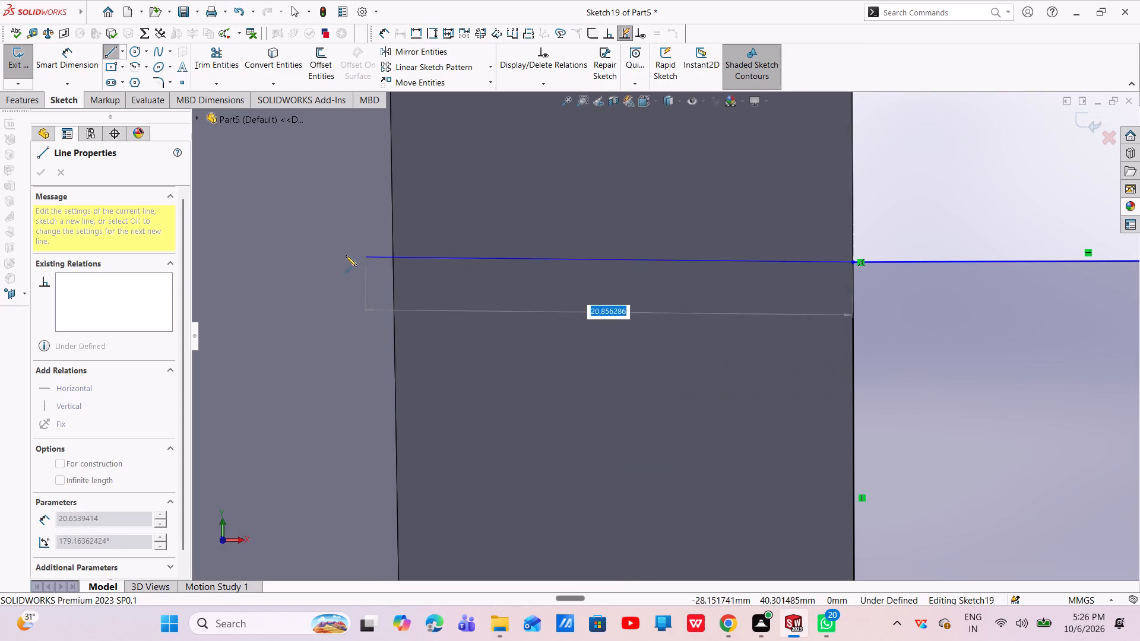
left_click(392, 258)
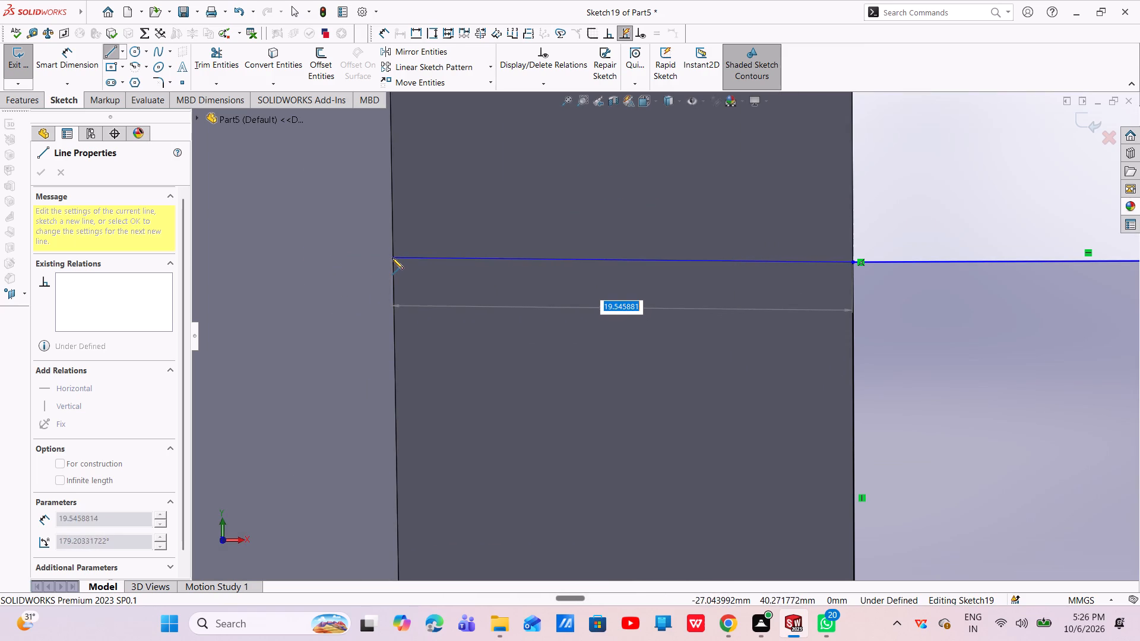
scroll(388, 349, "up", 5)
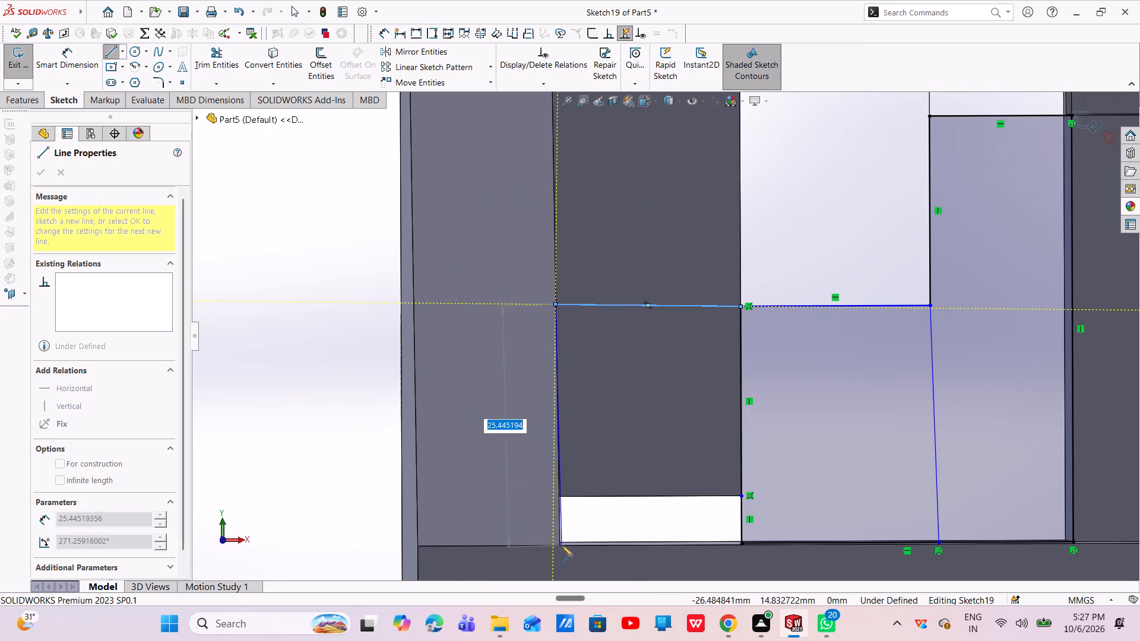
scroll(560, 546, "up", 1)
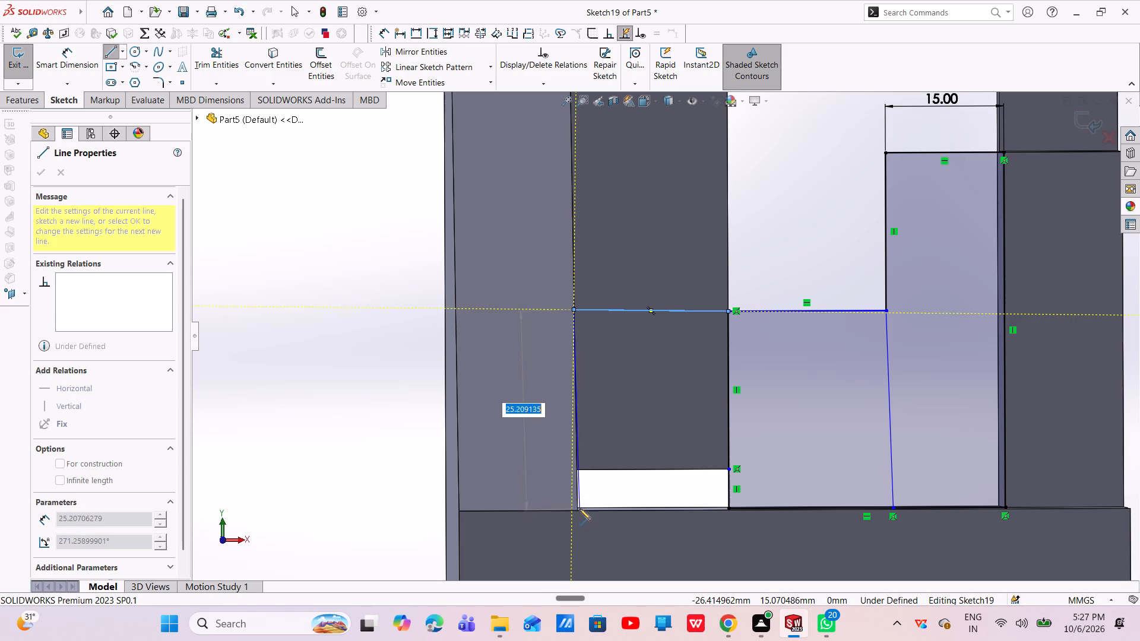
left_click(579, 509)
key("Escape")
key("Escape")
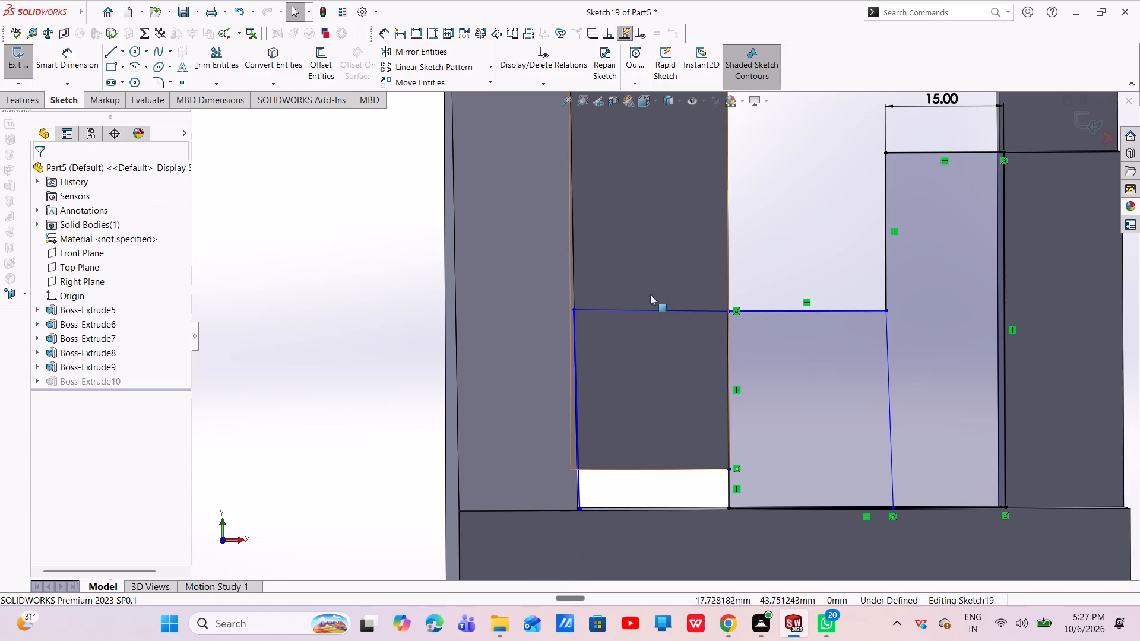
Constrain the line across the block as horizontal and the line down to the base top as vertical.
left_click(649, 310)
left_click(682, 257)
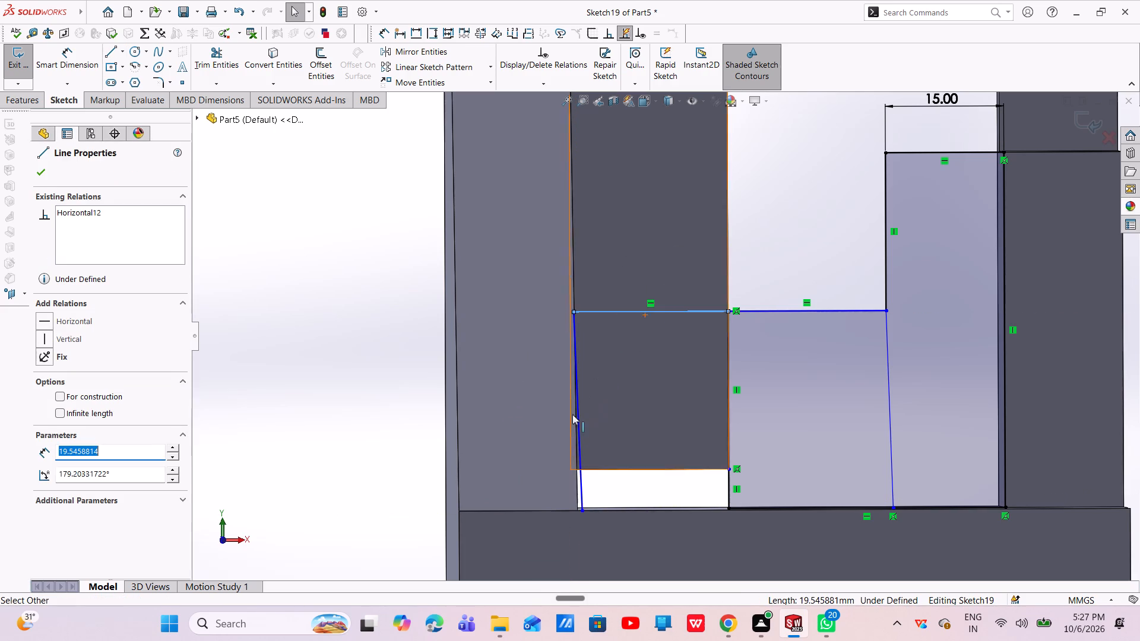
left_click(581, 438)
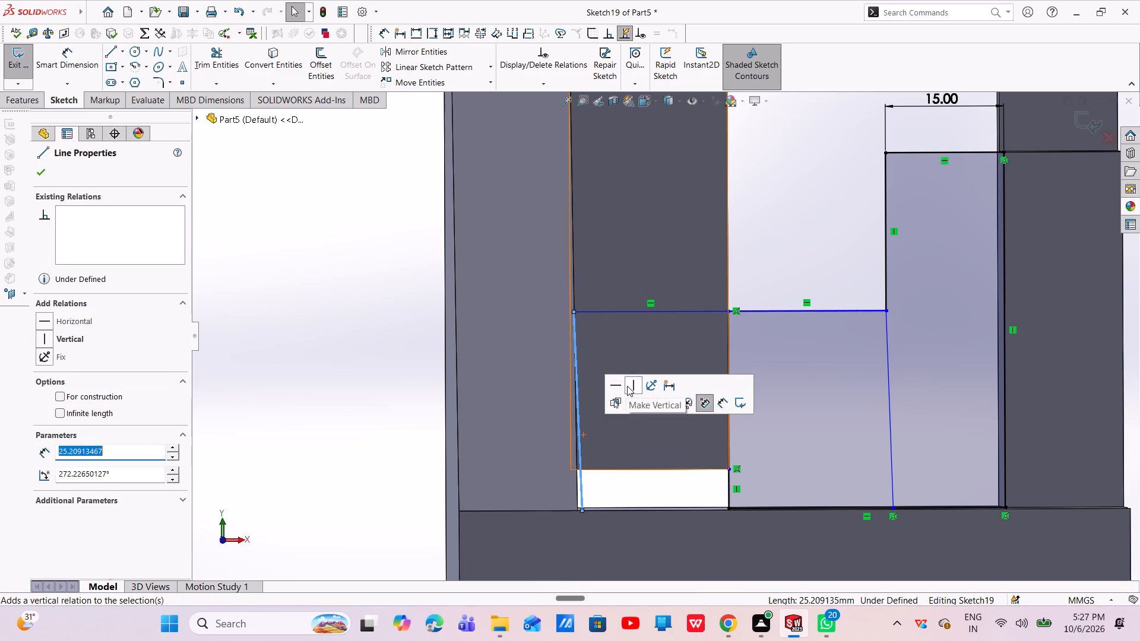
left_click(629, 386)
scroll(598, 534, "down", 3)
key("Escape")
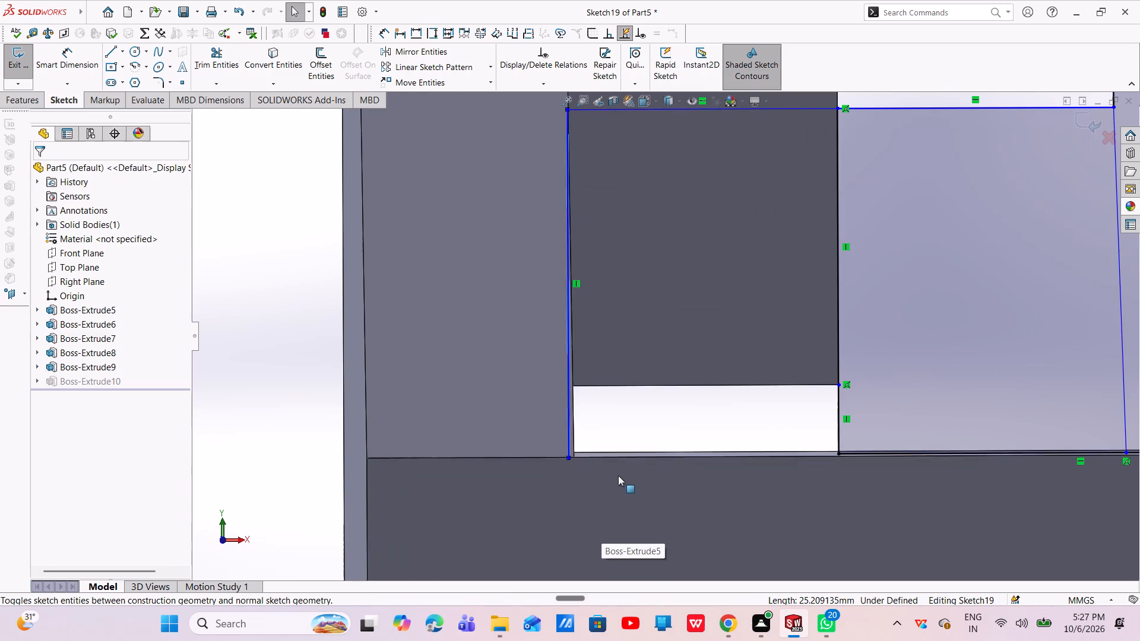
Close the outline with a line about 19.5 mm long along the base, from the inner vertical line's lower end to the outer vertical line.
middle_click_drag(610, 420, 555, 429)
scroll(610, 411, "up", 3)
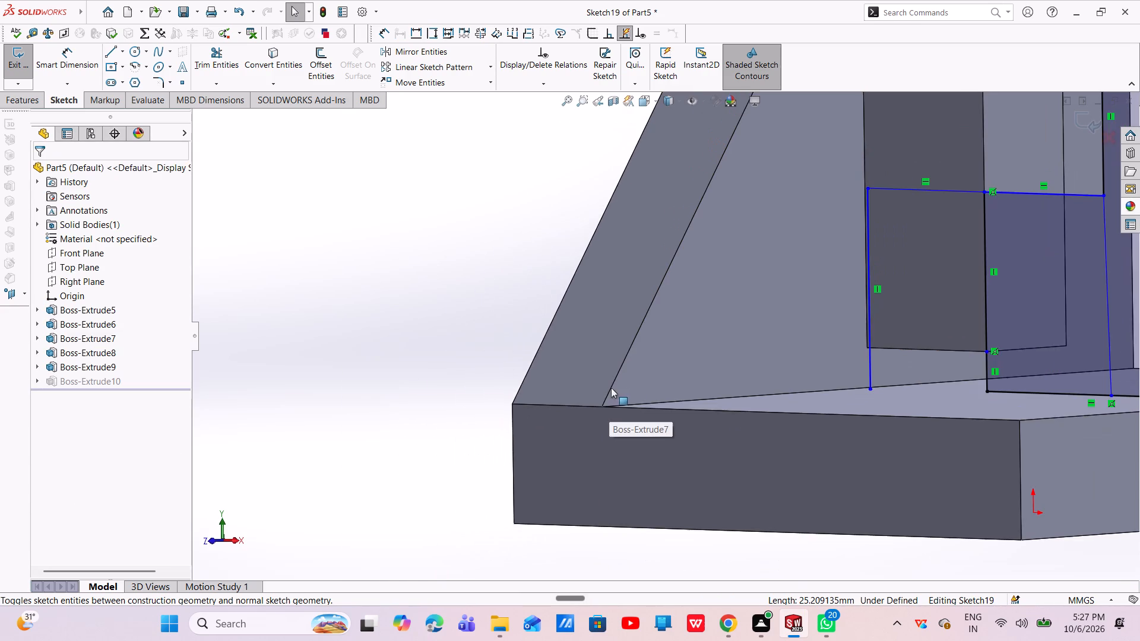
scroll(646, 389, "up", 2)
scroll(872, 360, "down", 3)
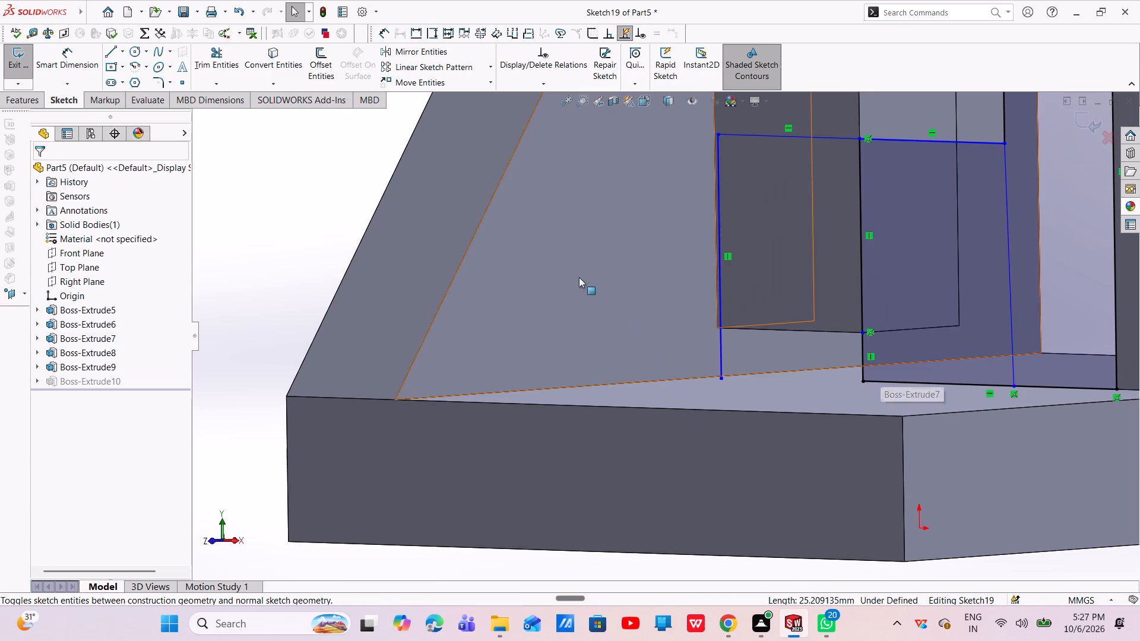
left_click(107, 51)
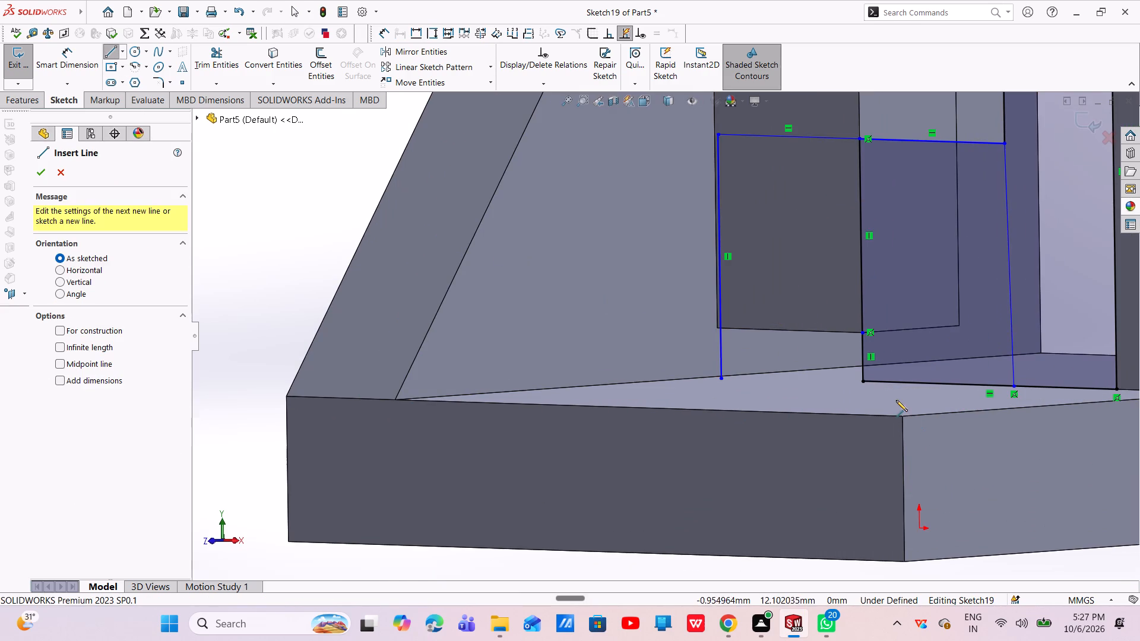
left_click(863, 382)
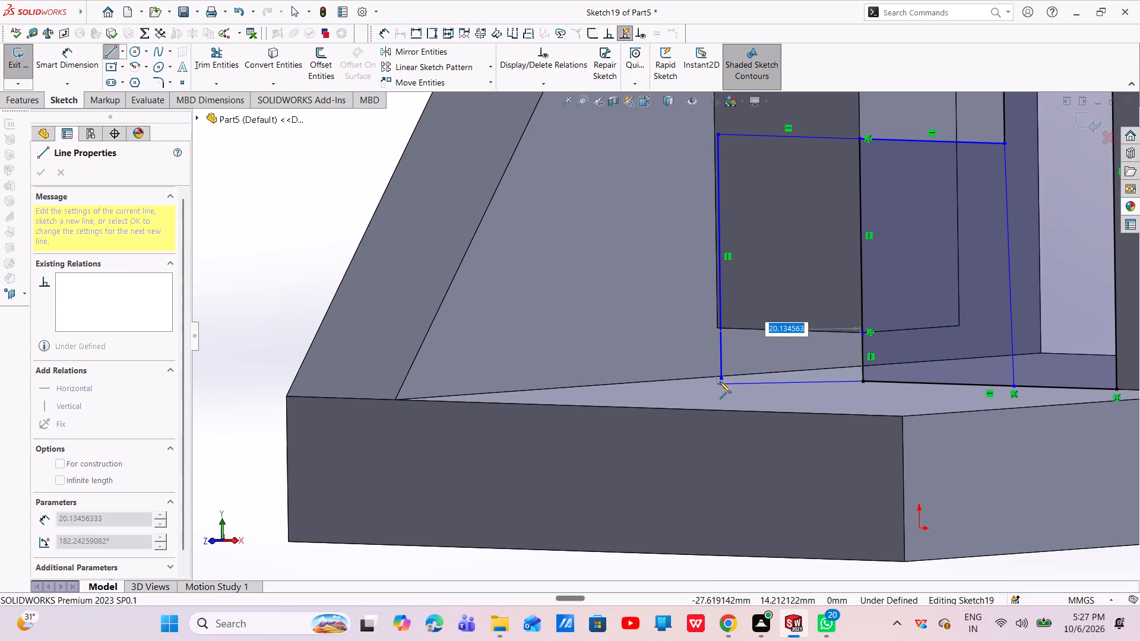
left_click(720, 380)
key("Escape")
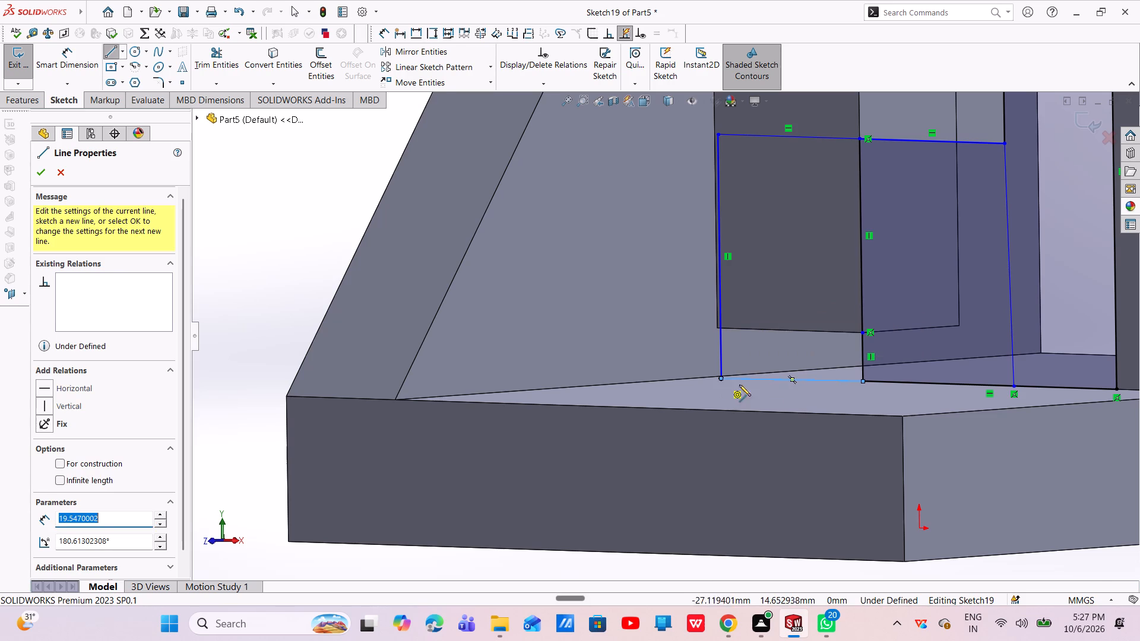
scroll(821, 395, "down", 1)
middle_click_drag(821, 394, 851, 401)
scroll(737, 370, "up", 3)
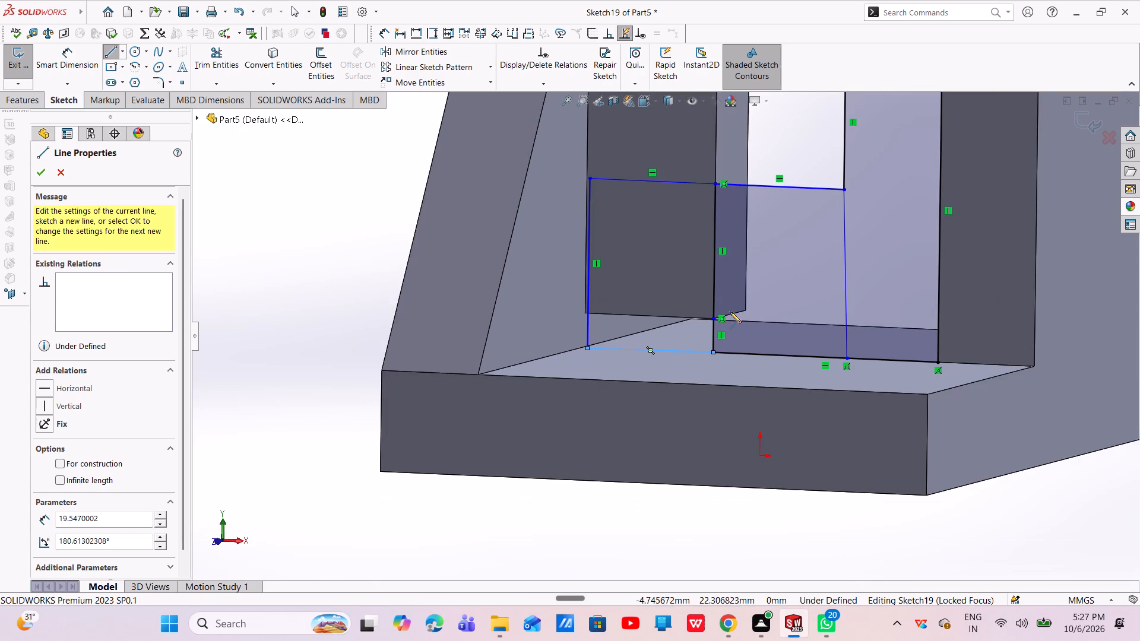
scroll(721, 320, "up", 1)
middle_click_drag(721, 320, 750, 335)
key("Escape")
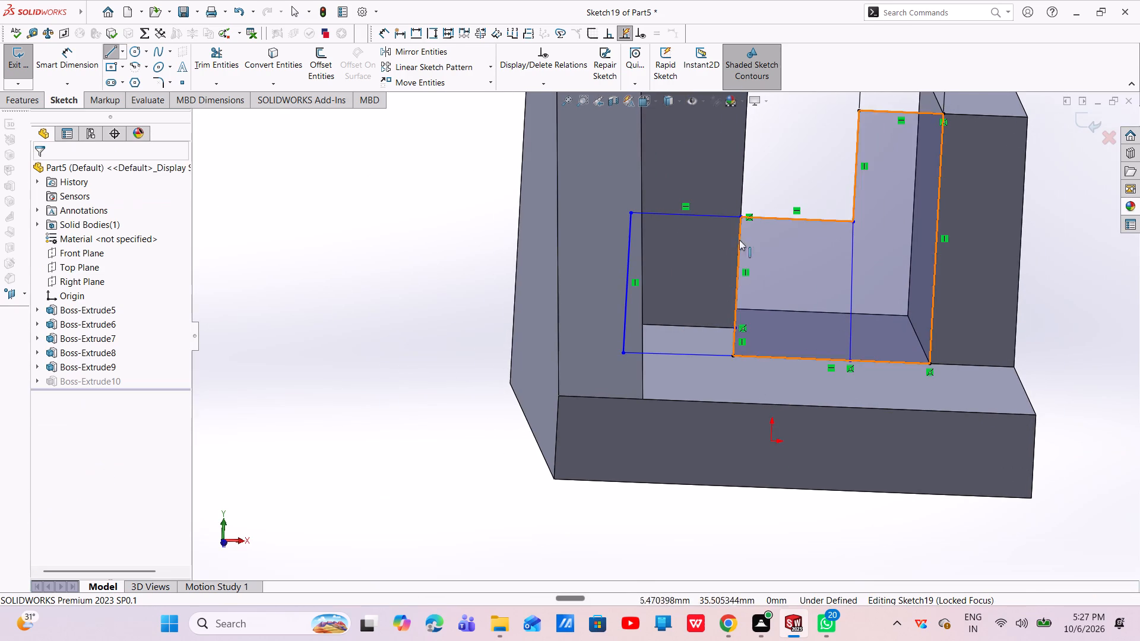
Delete the two inner vertical segments, 20 mm and 5 mm long, between the horizontal line and the base.
left_click(740, 271)
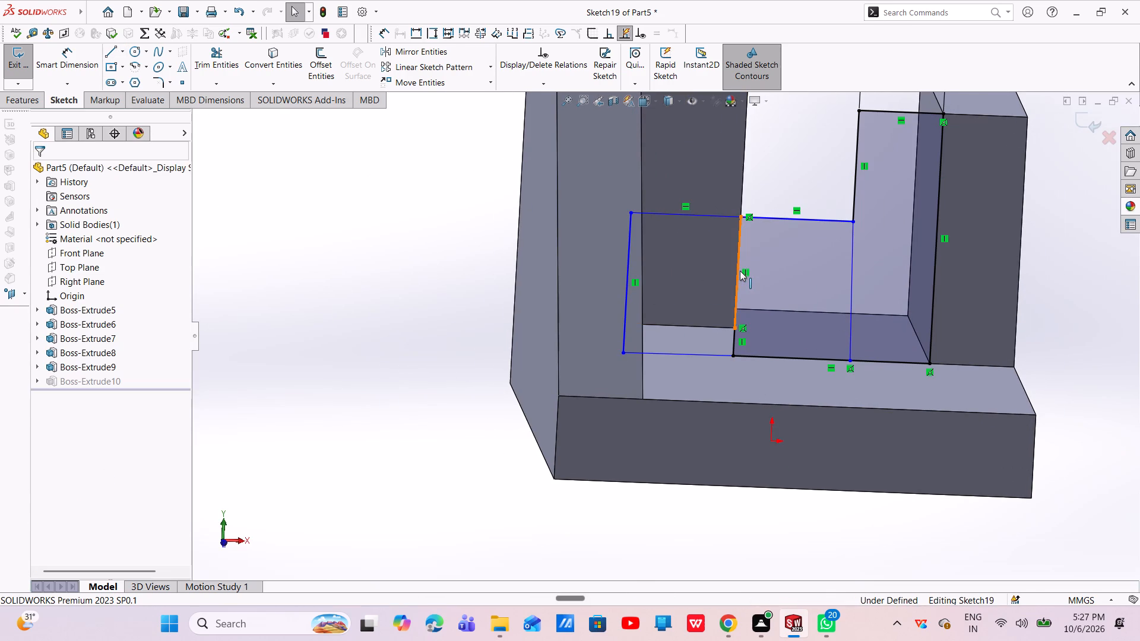
right_click(737, 272)
left_click(768, 462)
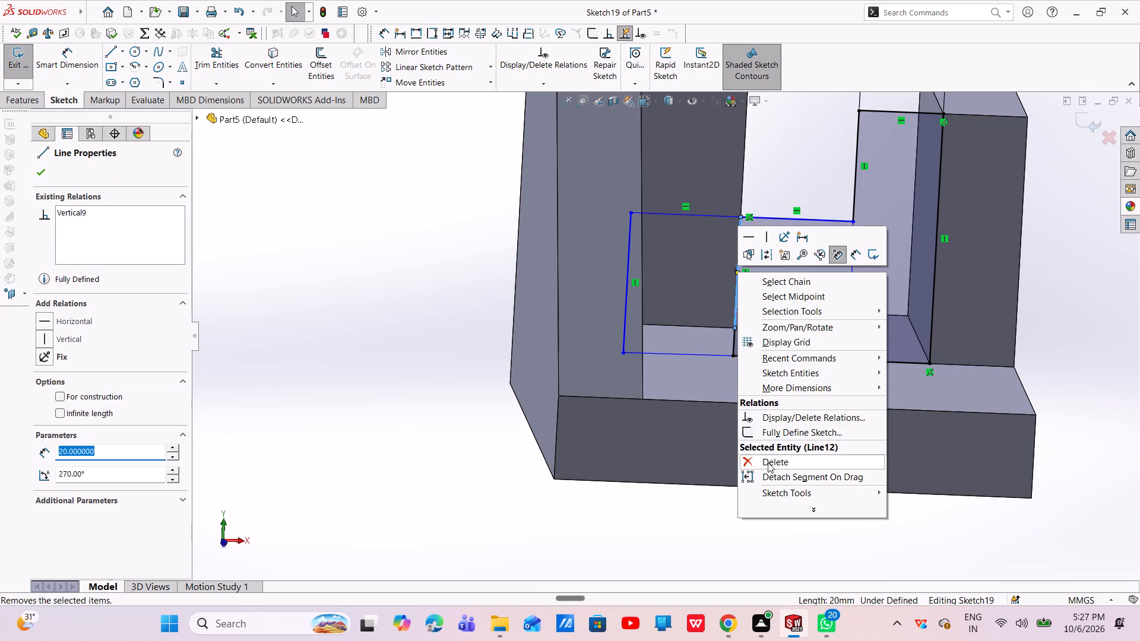
left_click(736, 339)
right_click(735, 339)
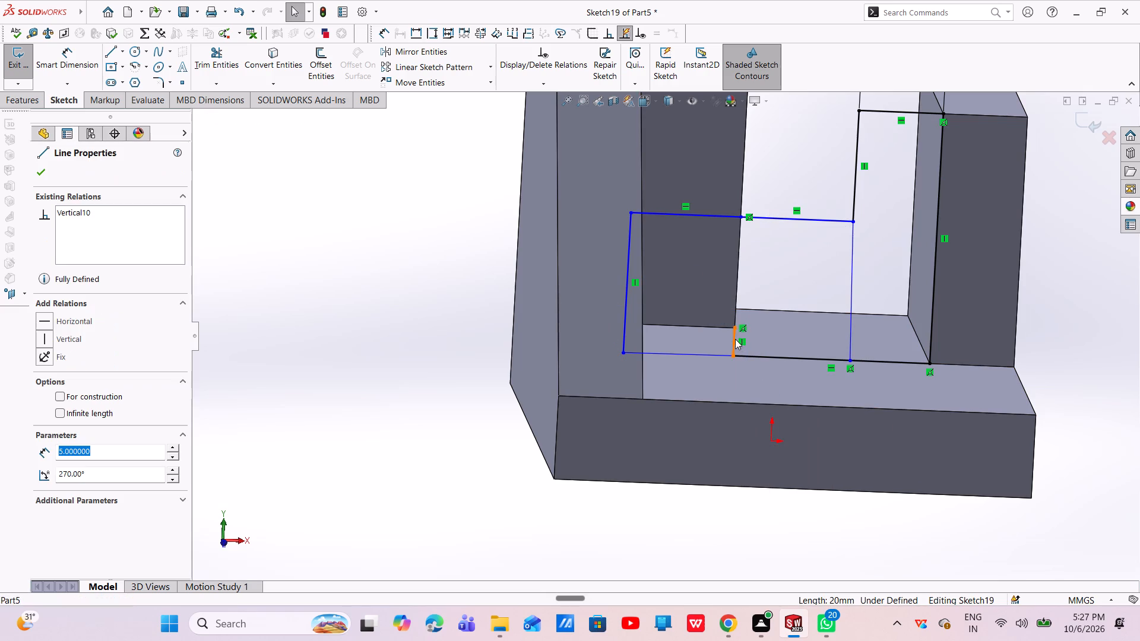
left_click(770, 515)
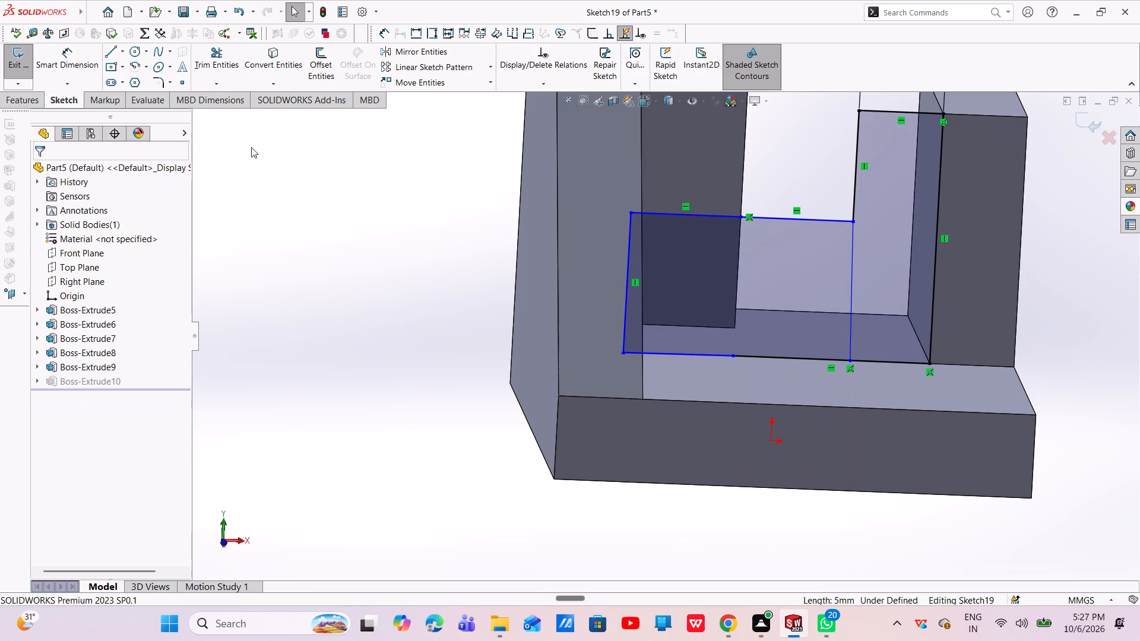
Sketch a single vertical line about 25 mm long from the horizontal lines' shared endpoint down to the profile's bottom line.
left_click(110, 54)
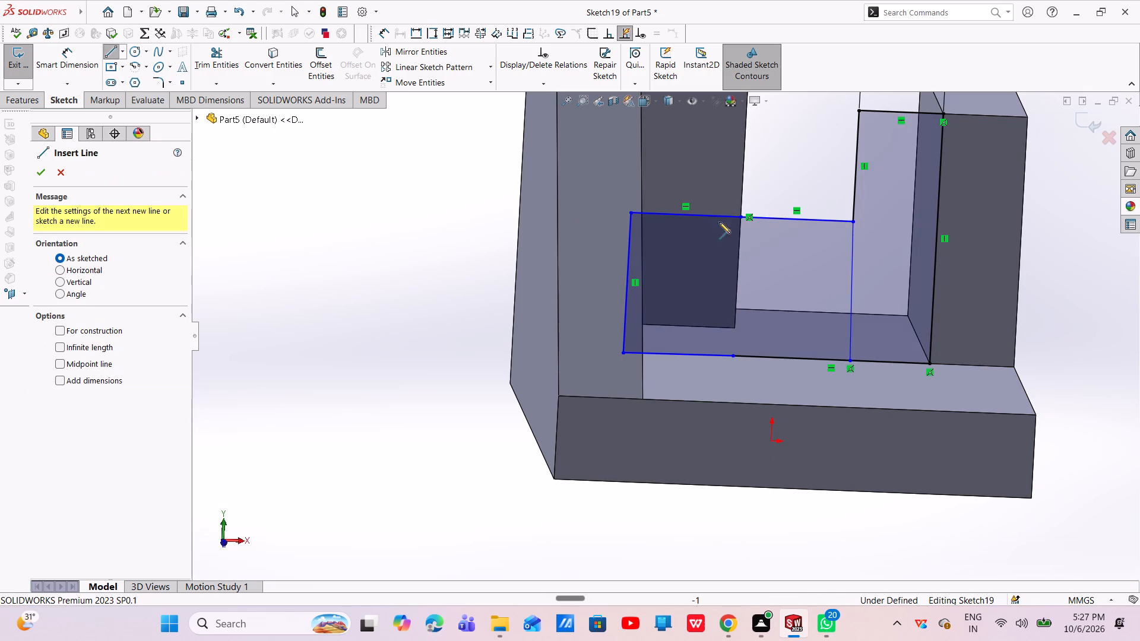
left_click(742, 218)
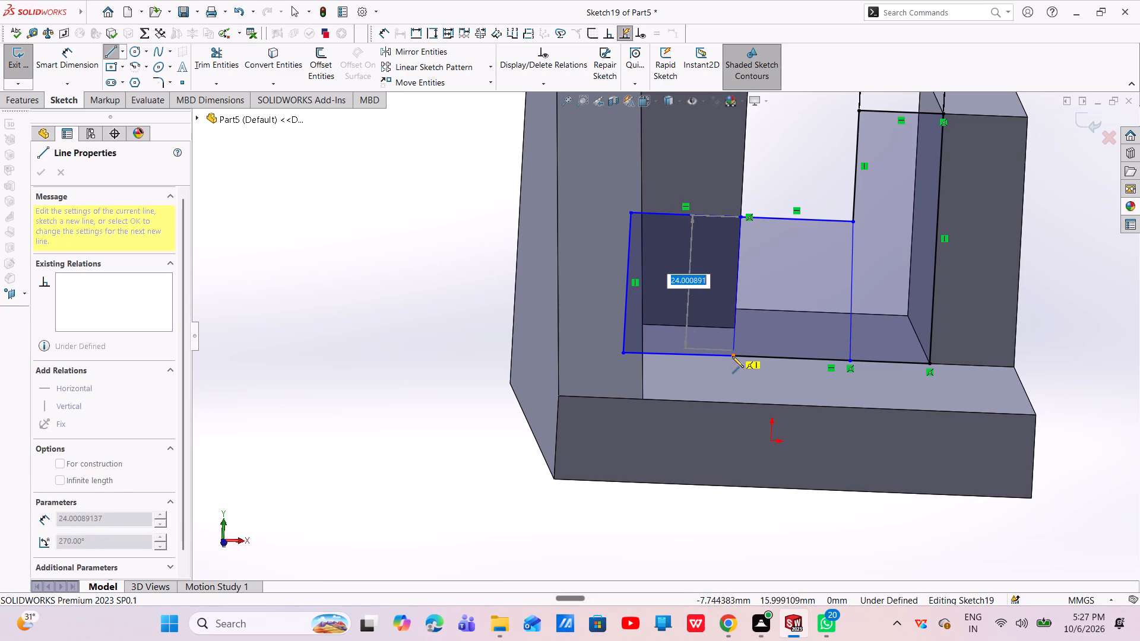
left_click(732, 358)
key("Escape")
key("Escape")
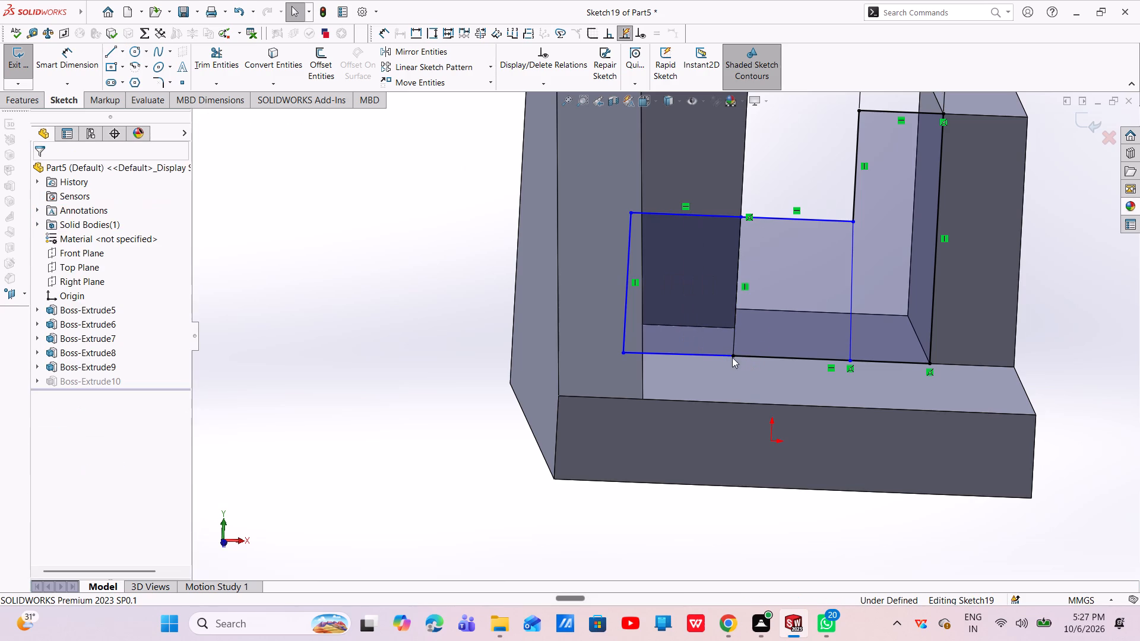
key("Escape")
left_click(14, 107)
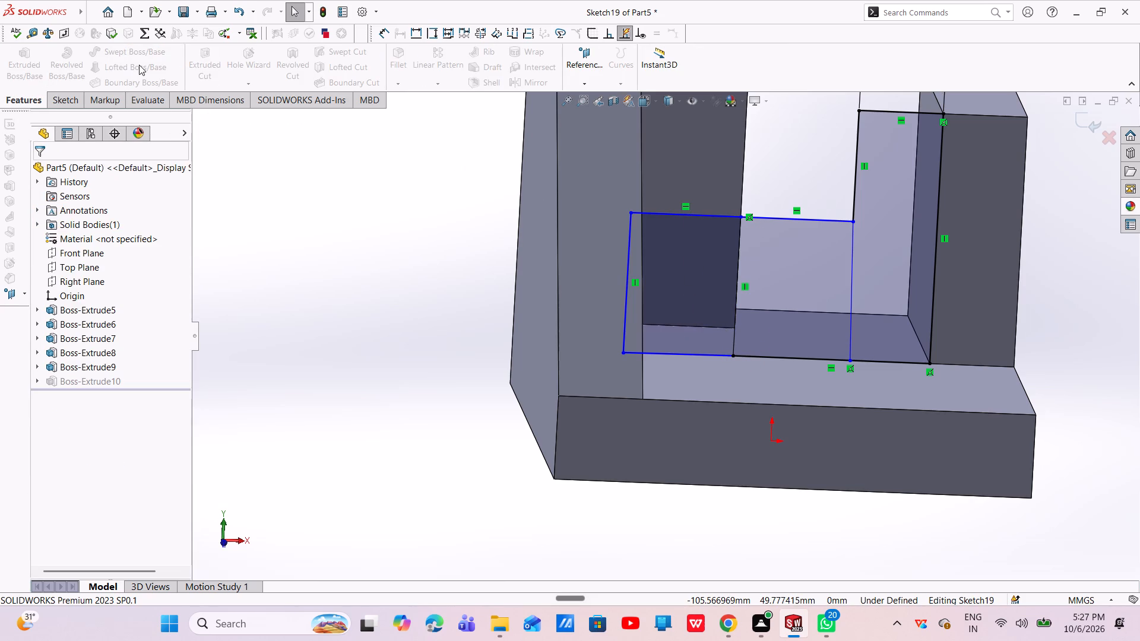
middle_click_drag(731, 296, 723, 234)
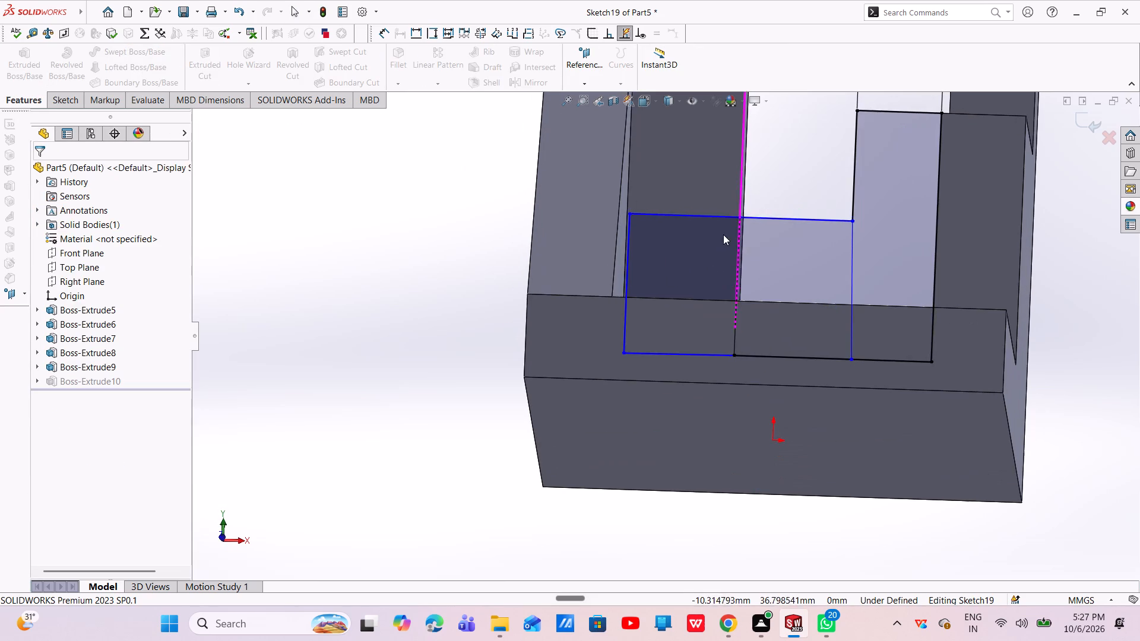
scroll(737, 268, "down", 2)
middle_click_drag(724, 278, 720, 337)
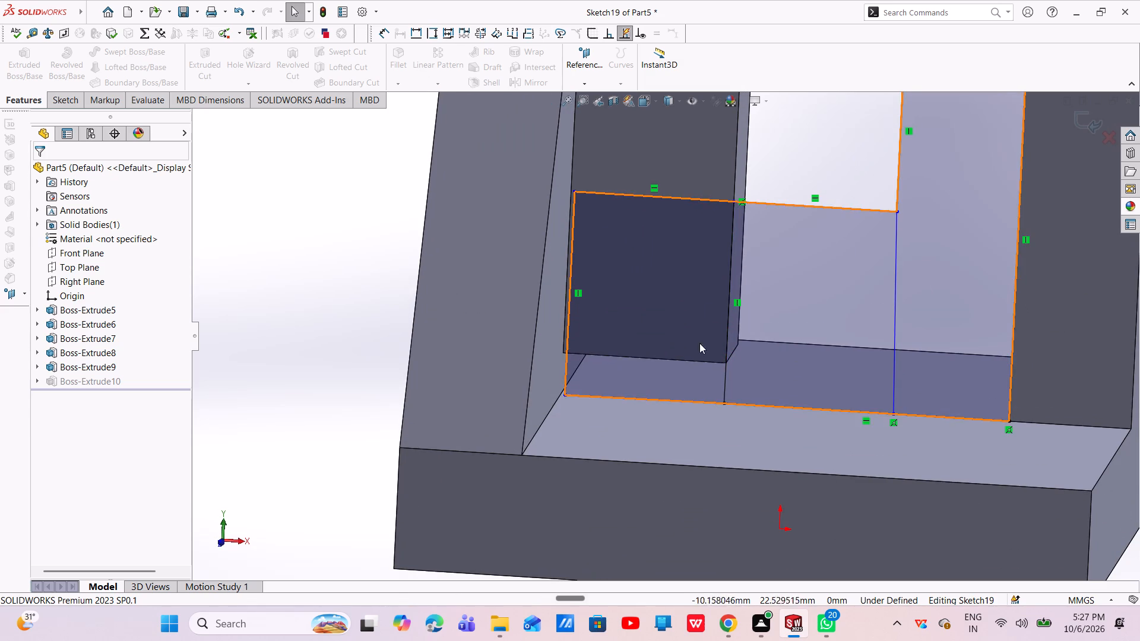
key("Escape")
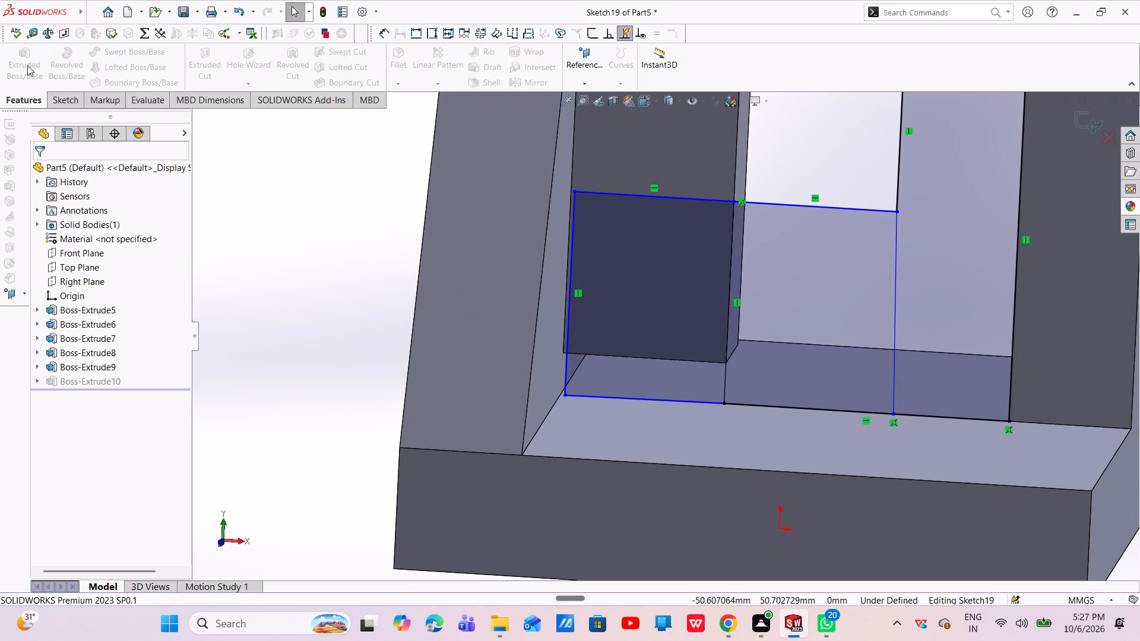
Dimension the horizontal line across the block and set its length to 20 mm.
left_click(68, 104)
left_click(630, 192)
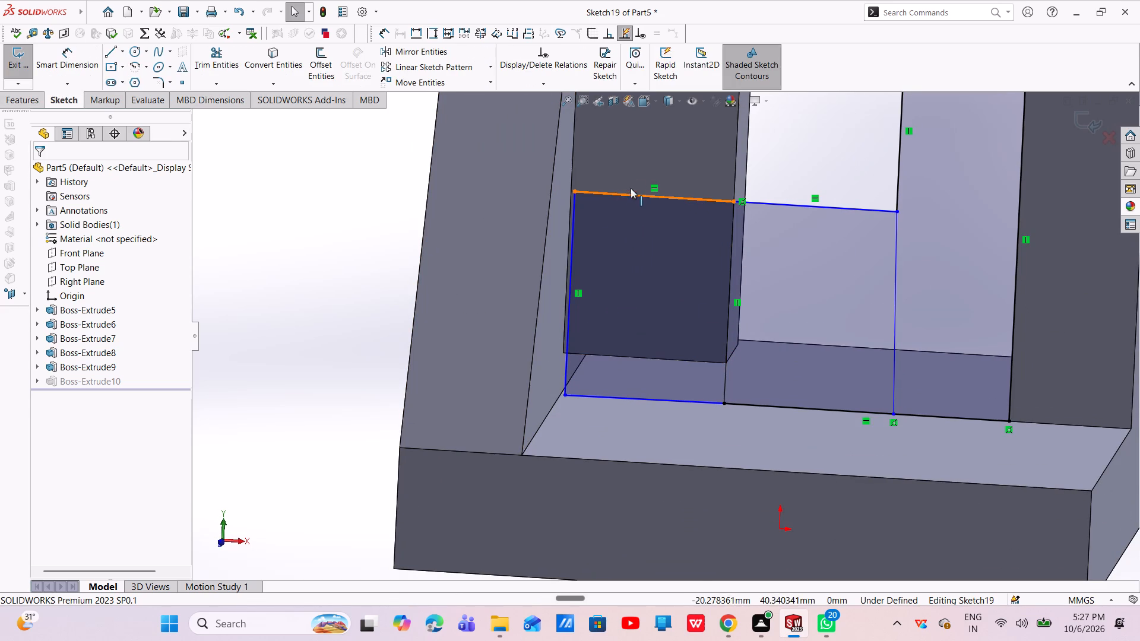
left_click(66, 43)
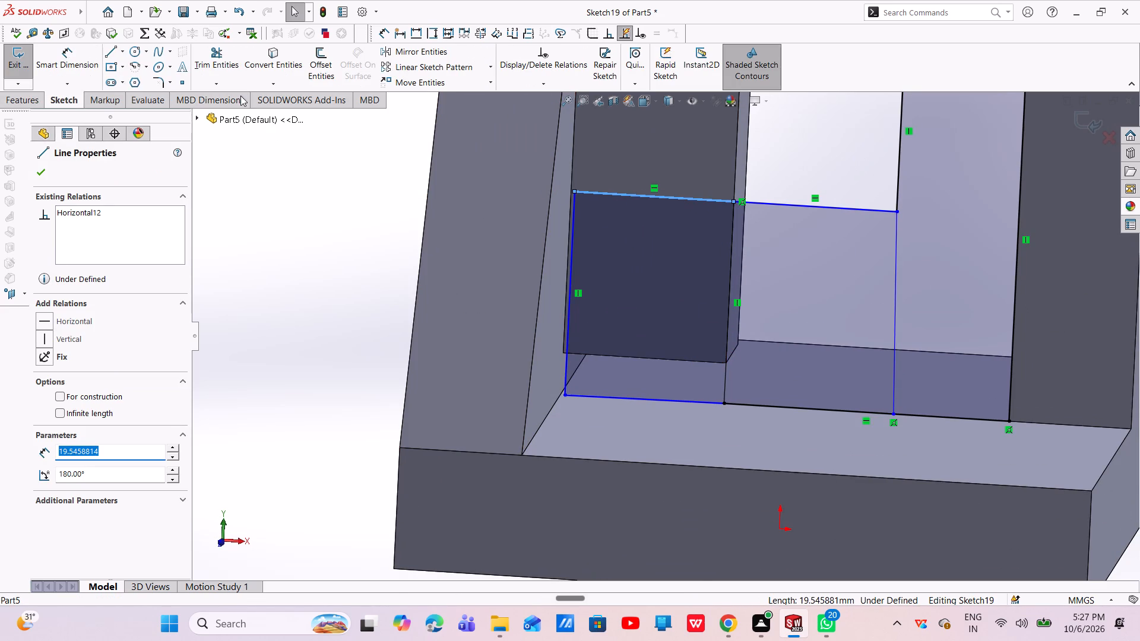
left_click(65, 68)
left_click(672, 195)
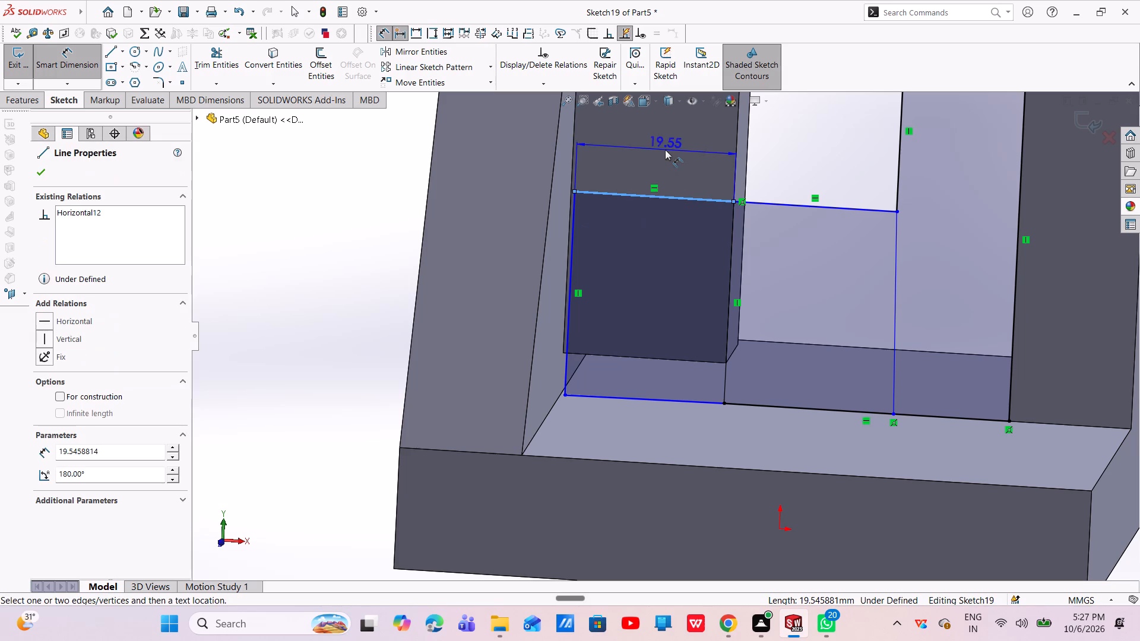
left_click(661, 150)
key("BackSpace")
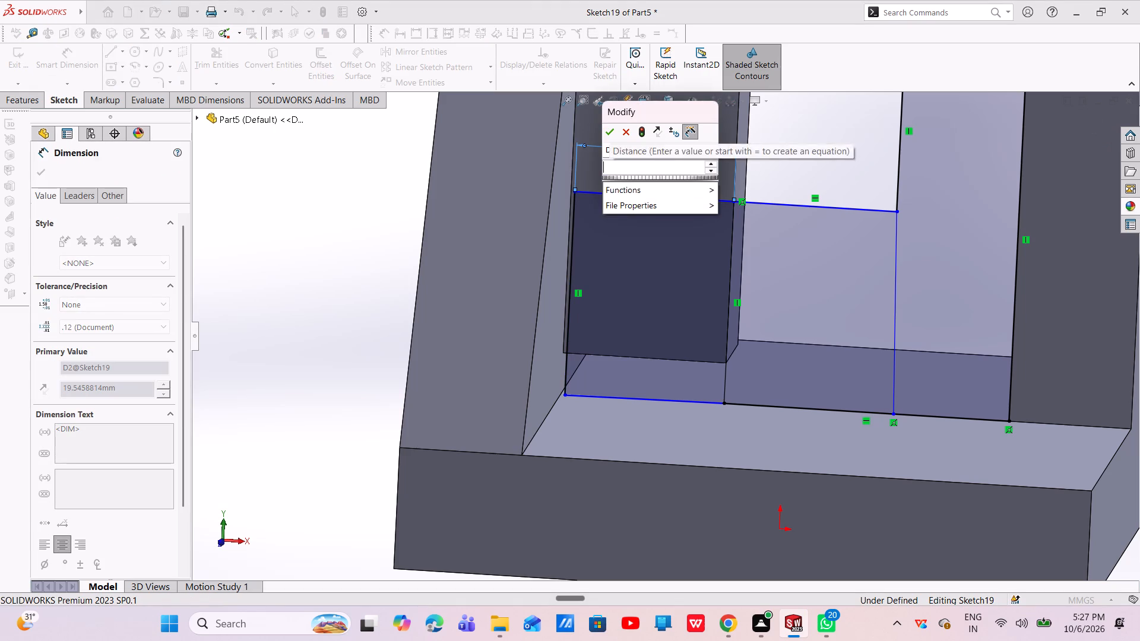
type("20")
key("Return")
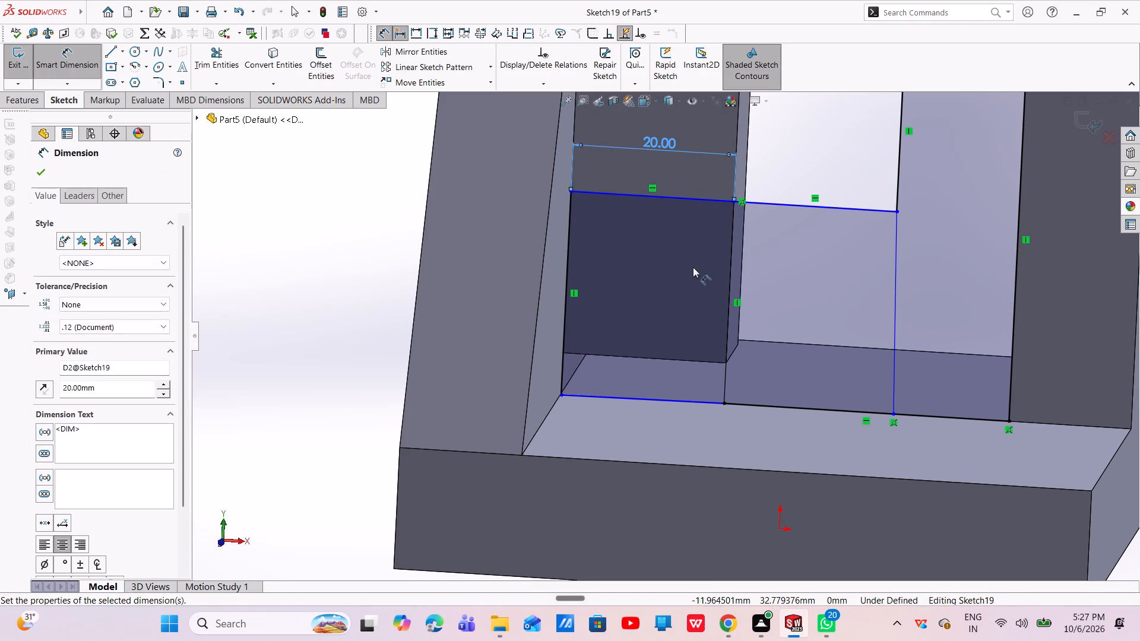
key("Escape")
key("Escape")
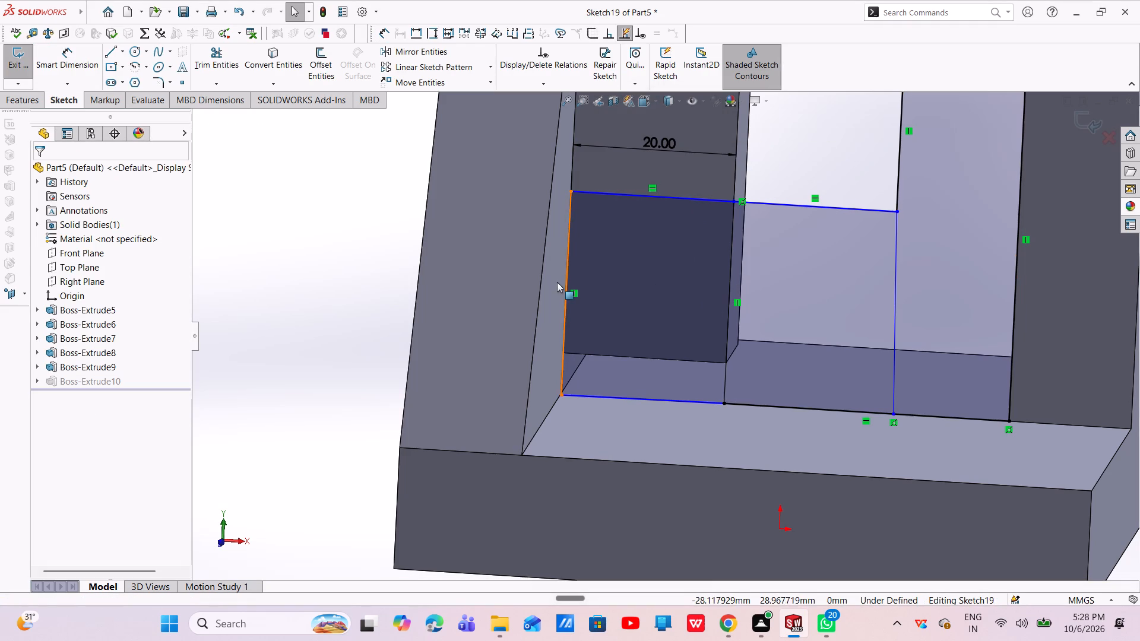
Dimension the height of the inner vertical line at the block's edge.
left_click(566, 261)
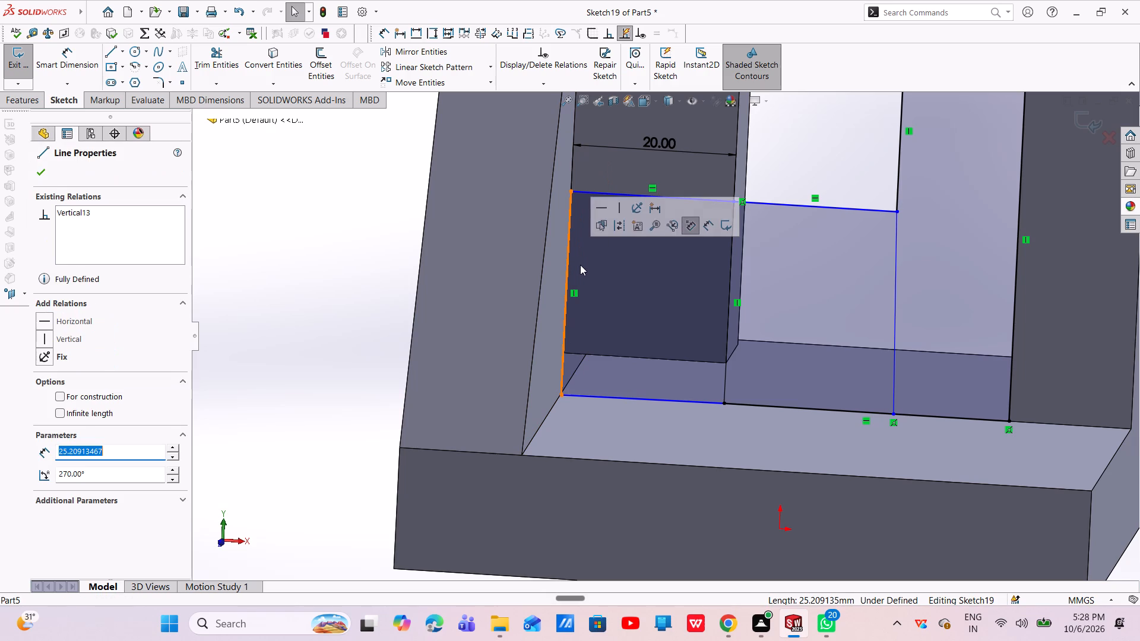
key("Escape")
left_click(71, 67)
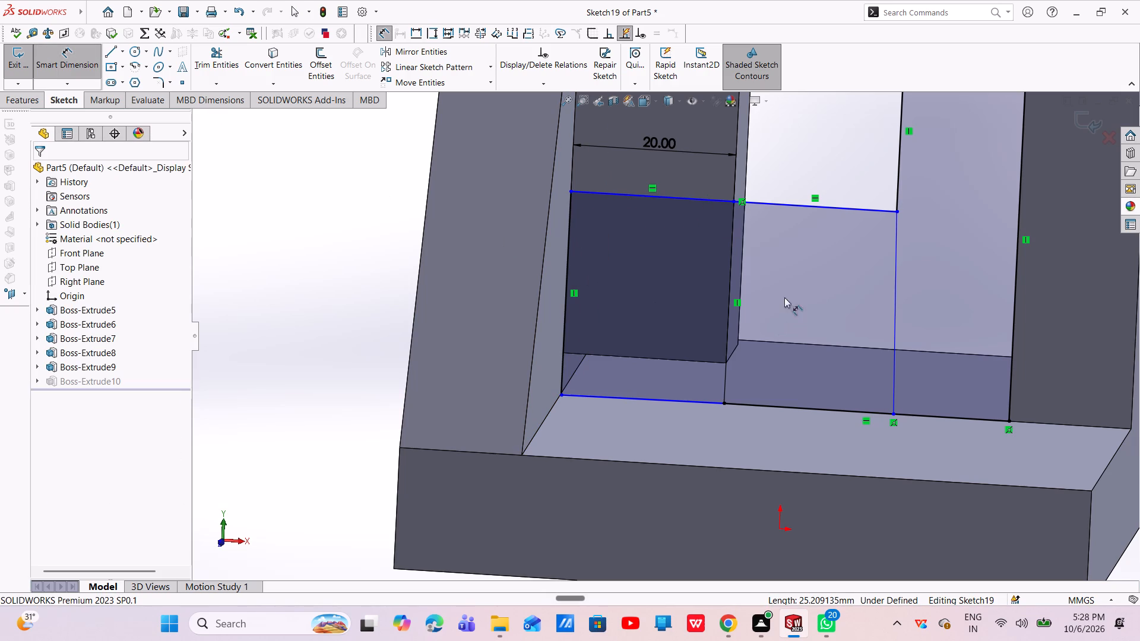
left_click(729, 268)
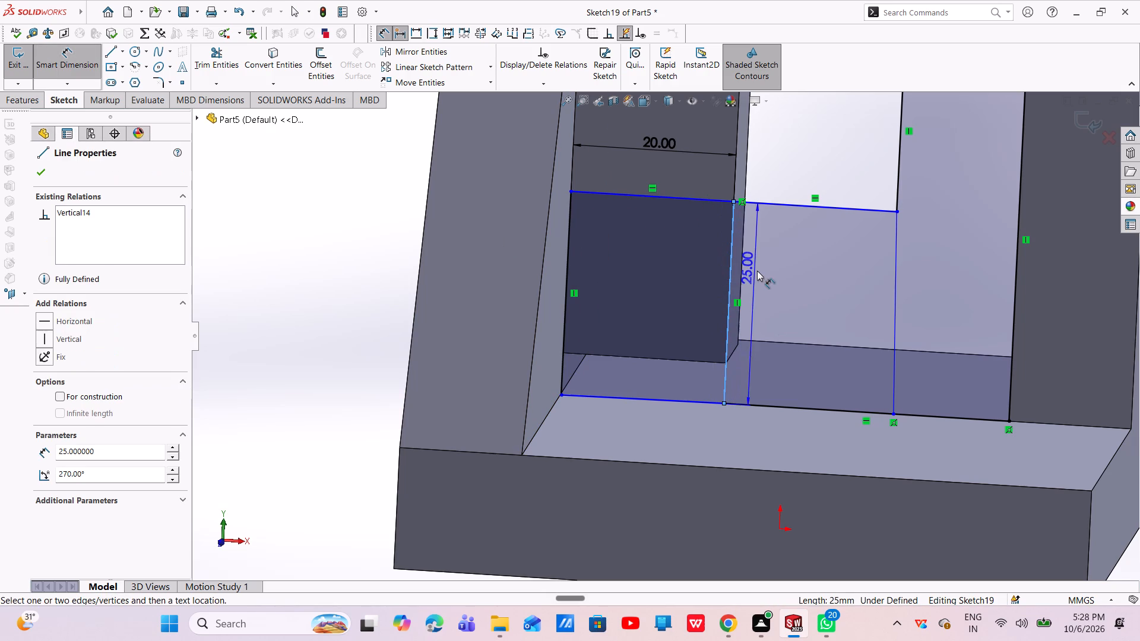
left_click(759, 275)
left_click(705, 253)
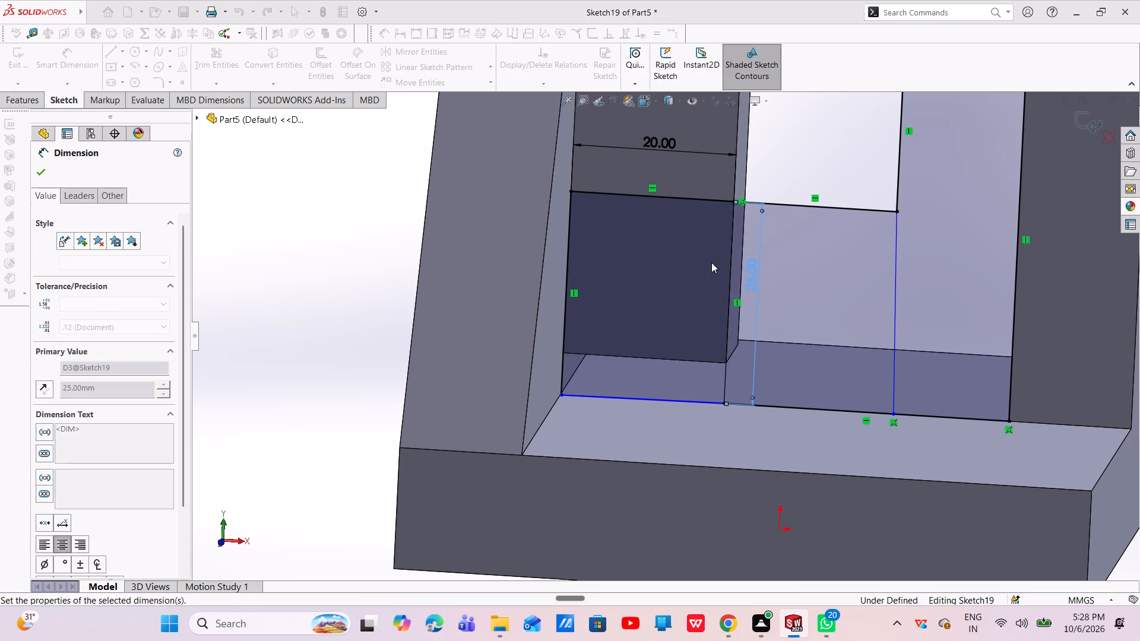
key("Escape")
Try to exit the profile sketch, run Check Sketch for Feature, and examine the contour problem locations with Repair Sketch.
left_click(31, 104)
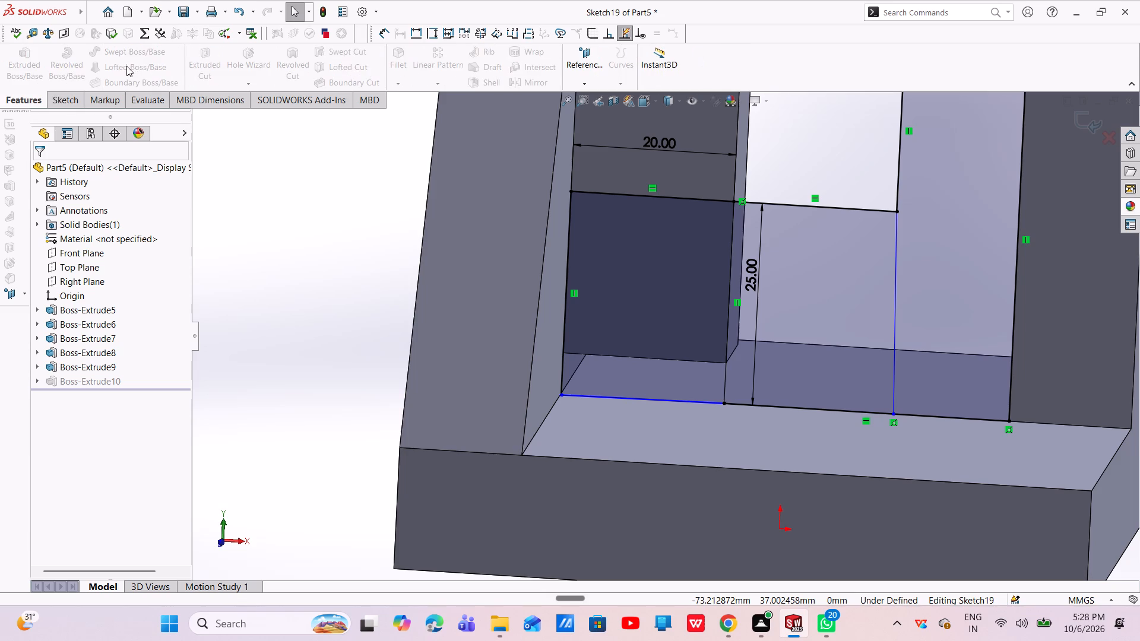
left_click(23, 100)
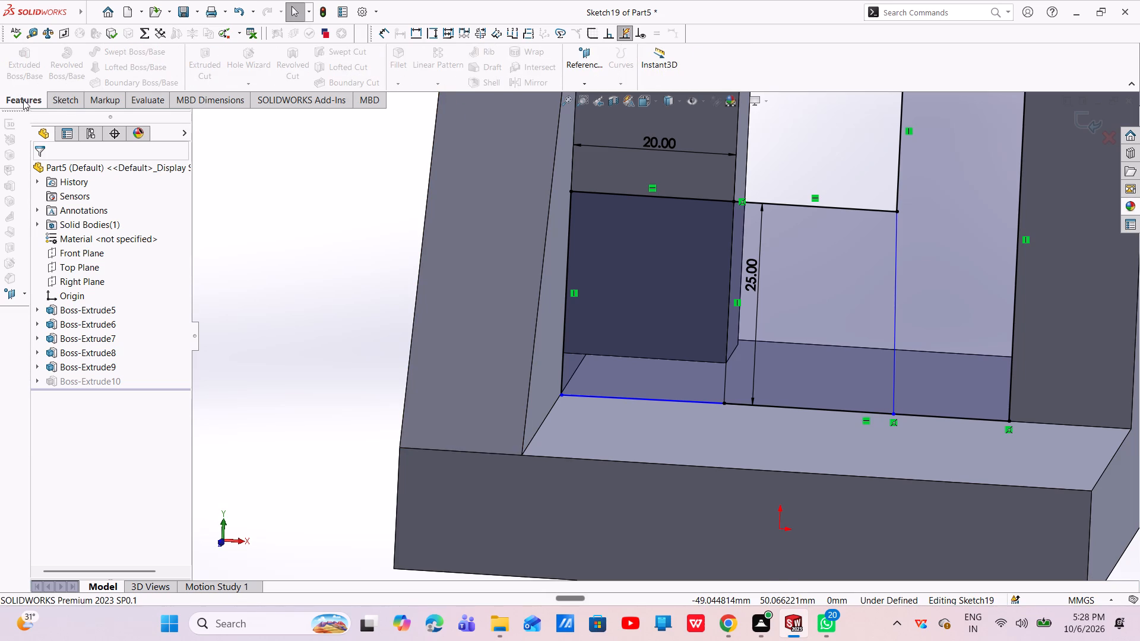
left_click(53, 97)
left_click(20, 66)
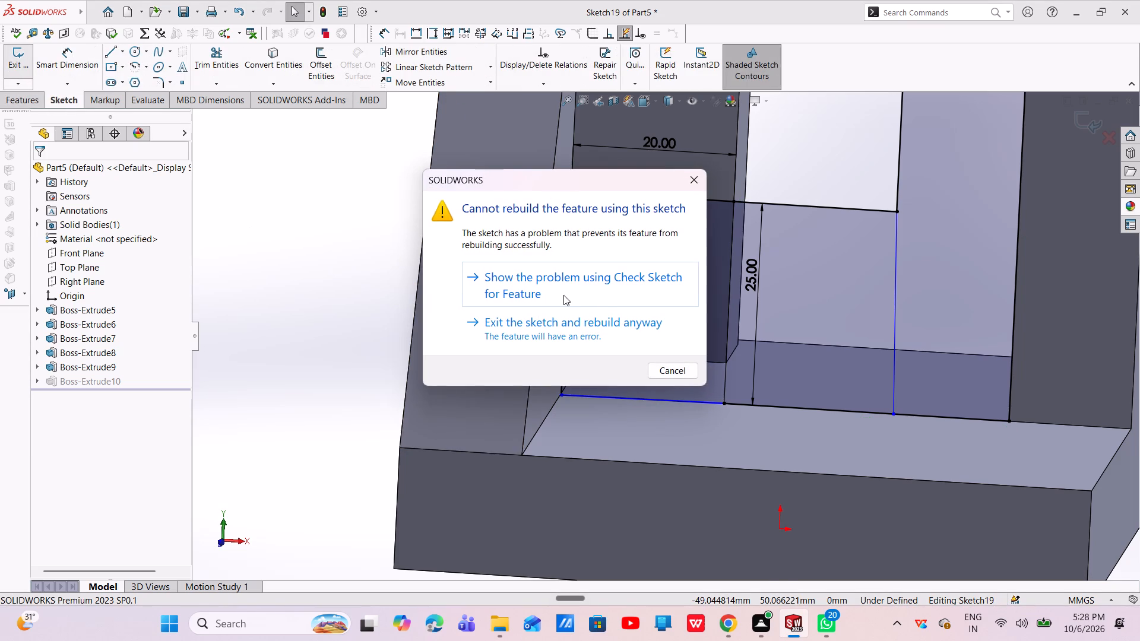
left_click(623, 293)
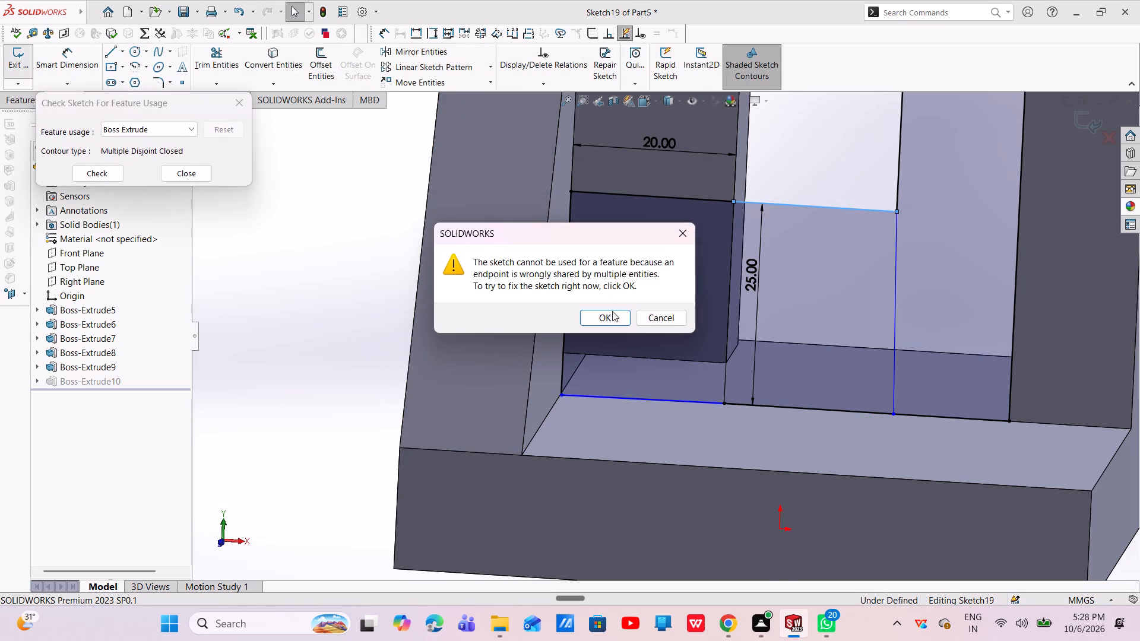
left_click(605, 320)
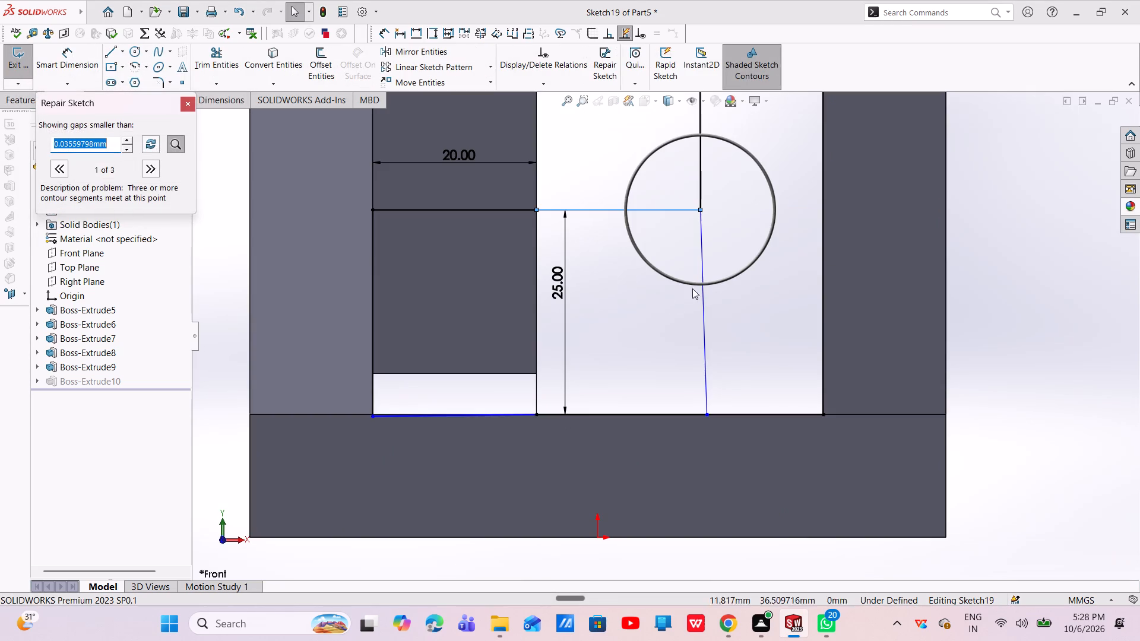
middle_click_drag(699, 280, 714, 257)
scroll(699, 280, "up", 10)
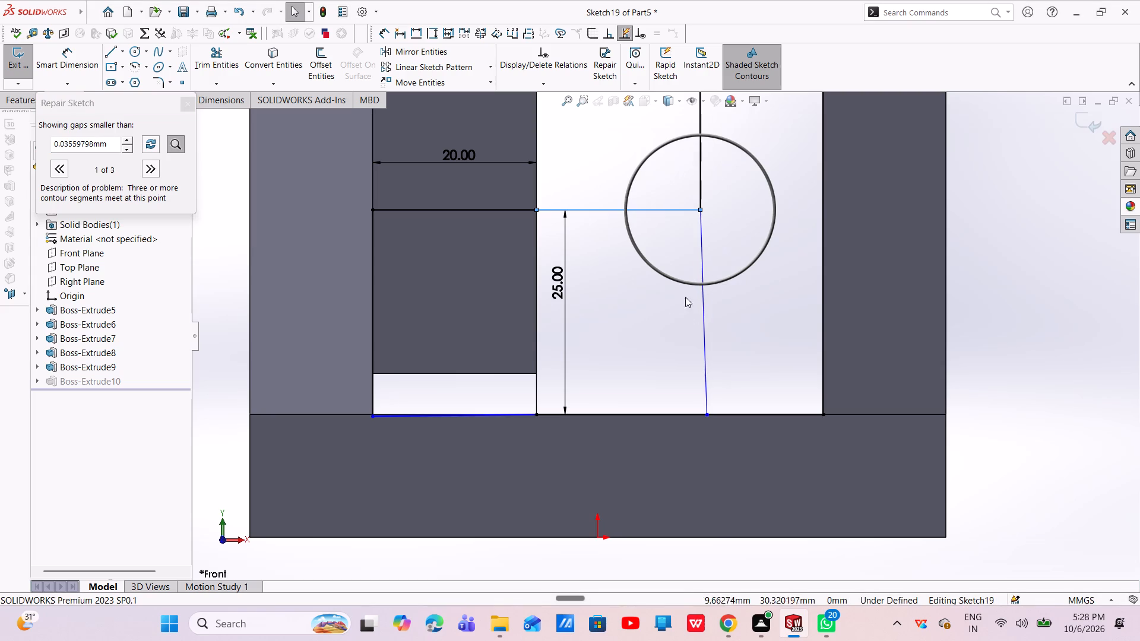
scroll(705, 277, "up", 1)
middle_click_drag(705, 277, 634, 349)
left_click(151, 176)
left_click(153, 167)
left_click(153, 168)
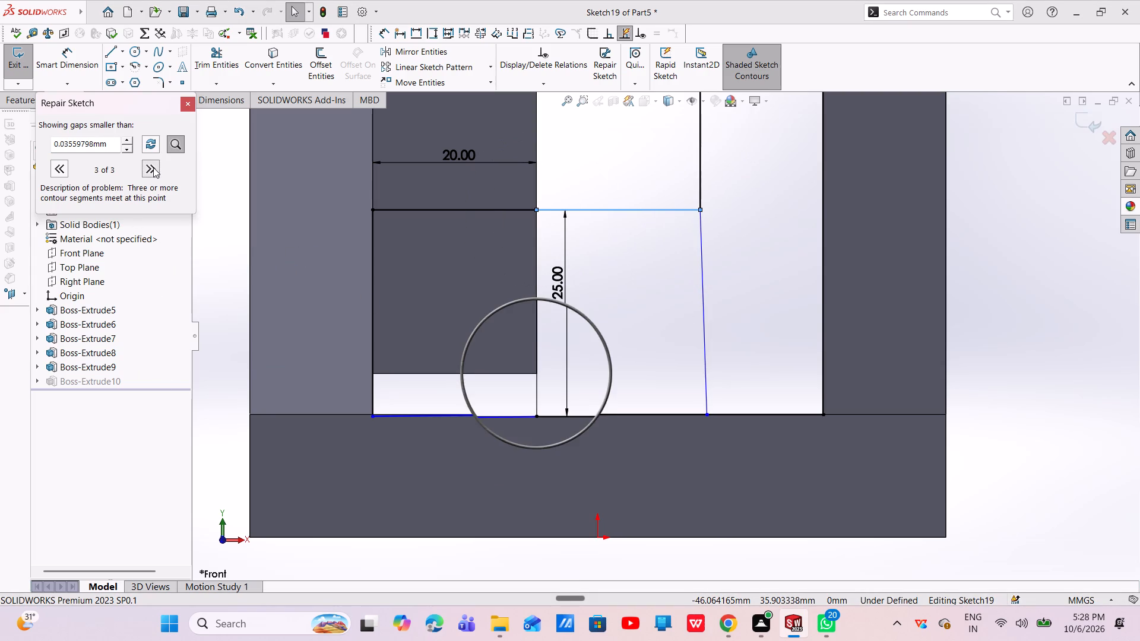
left_click(183, 106)
Examine the inner horizontal line and the short bottom segment of the web profile for the cause of the fault.
scroll(465, 275, "up", 1)
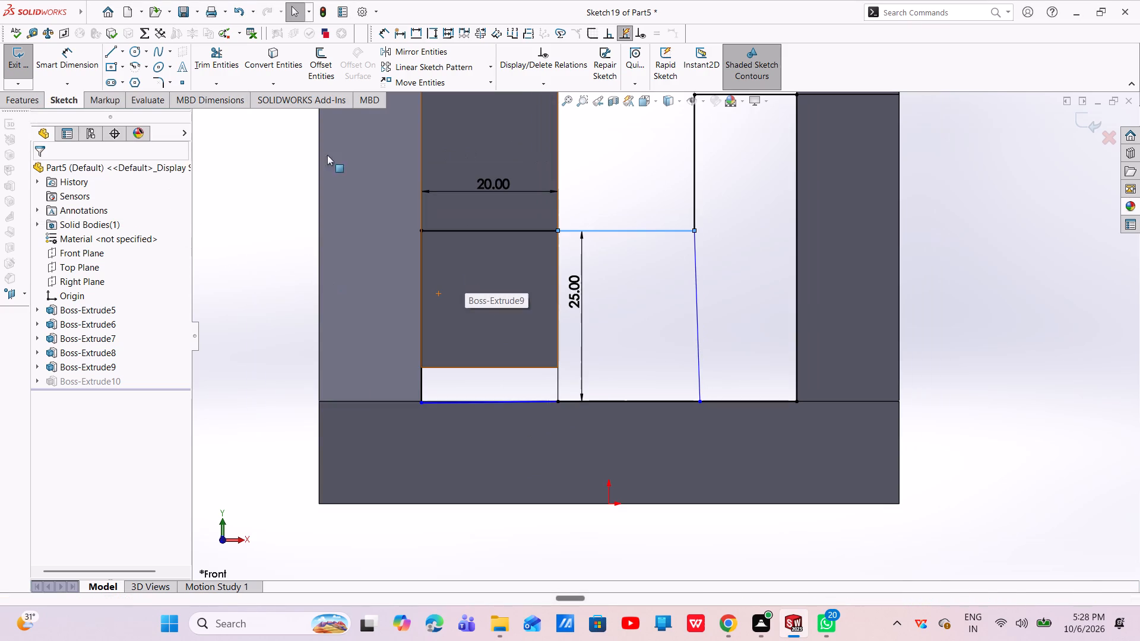
left_click(7, 101)
left_click(52, 102)
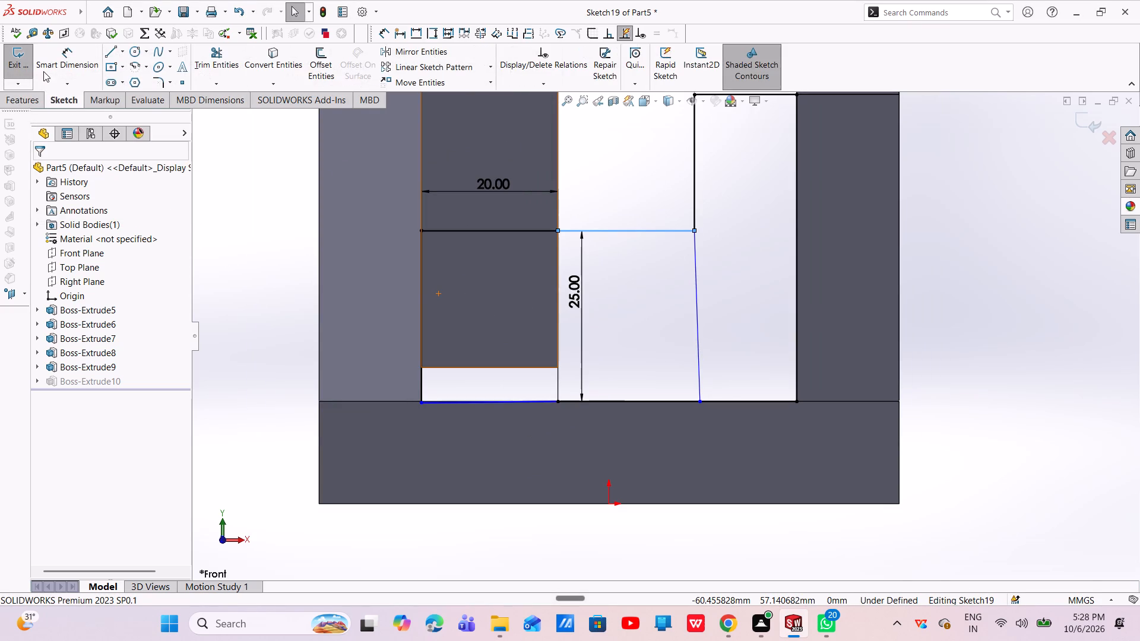
scroll(610, 325, "up", 2)
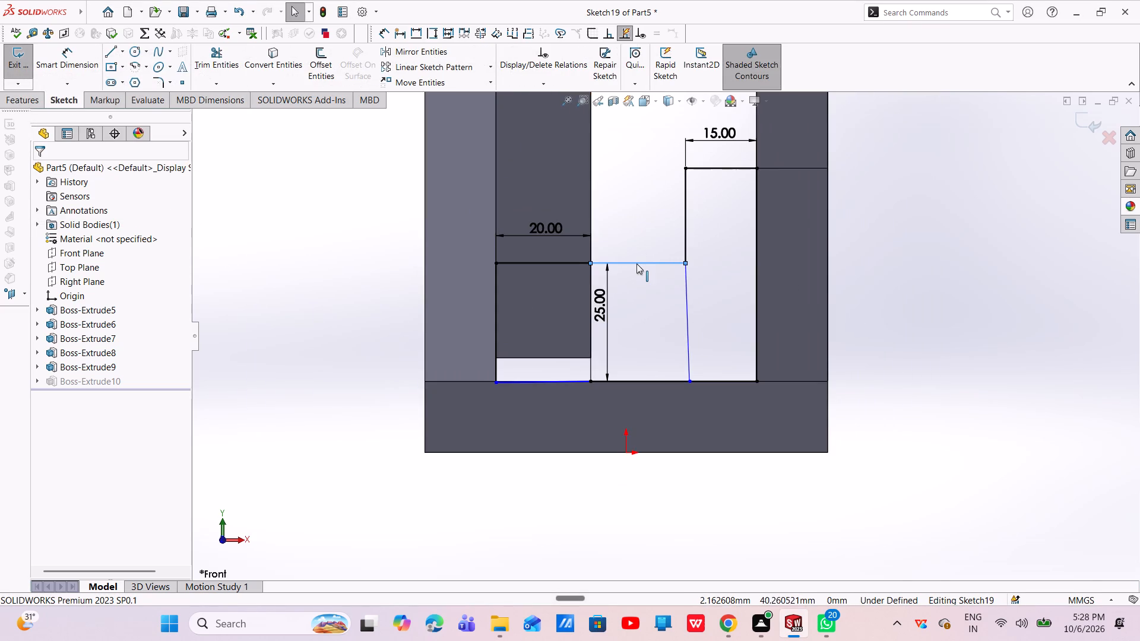
left_click(636, 263)
scroll(575, 372, "down", 1)
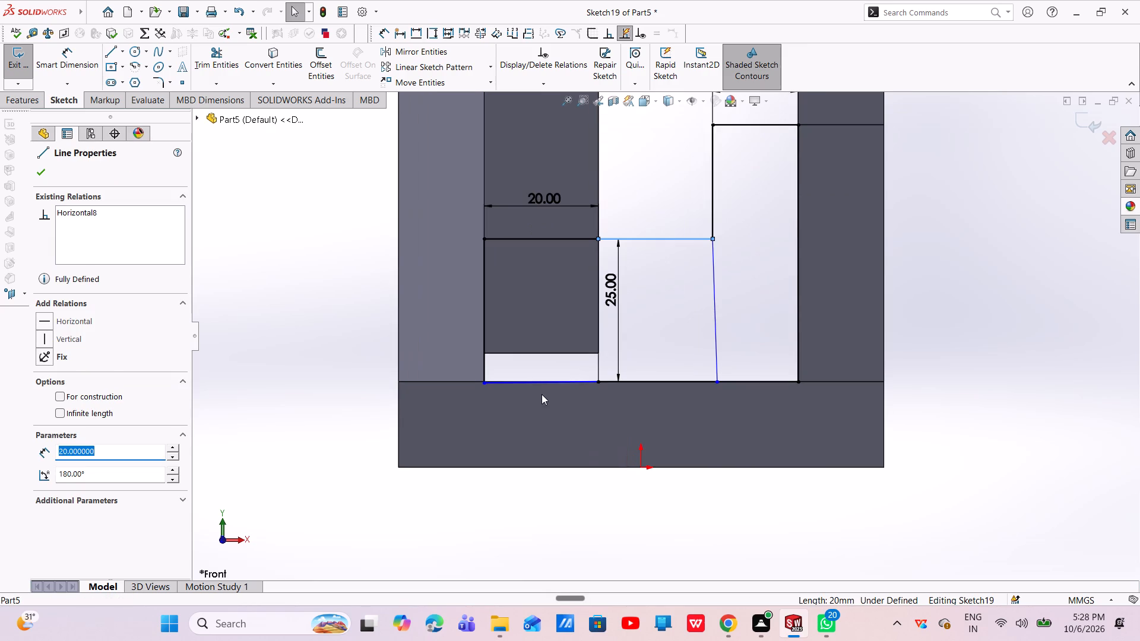
left_click(540, 383)
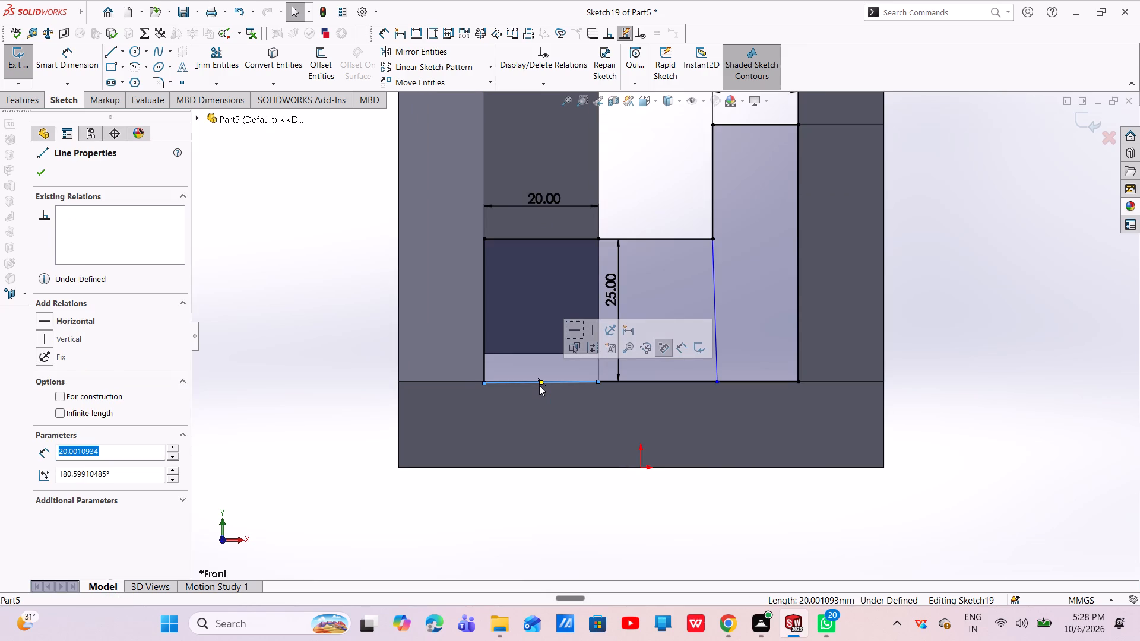
key("Escape")
key("Escape")
key("Escape")
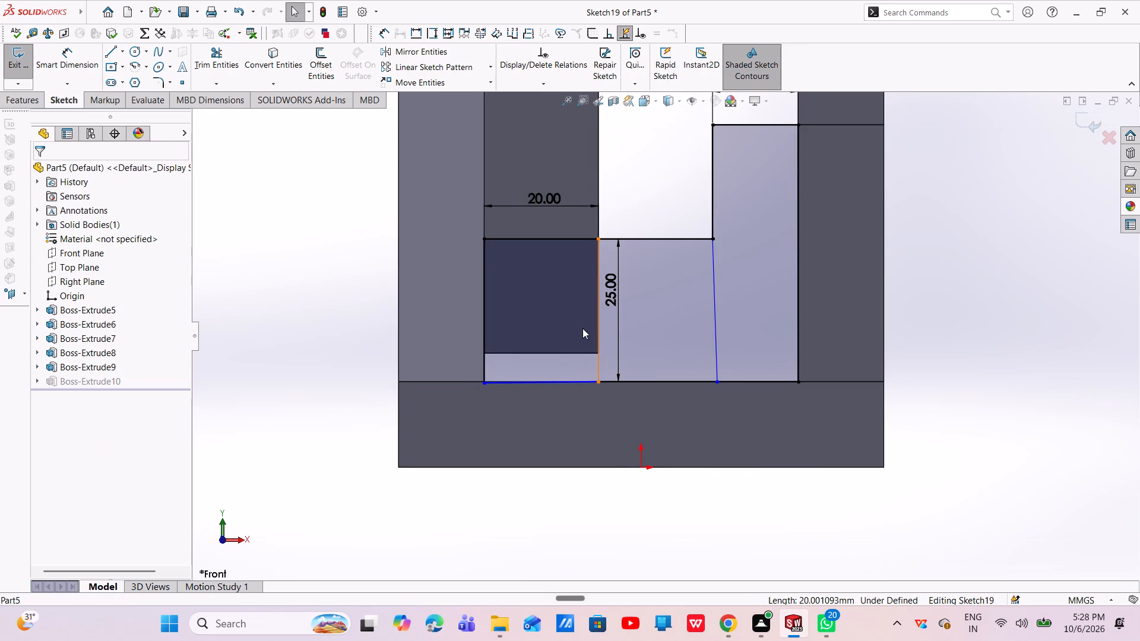
Delete the slightly slanted inner line running from the step's lower corner down to the profile's bottom line.
left_click(21, 105)
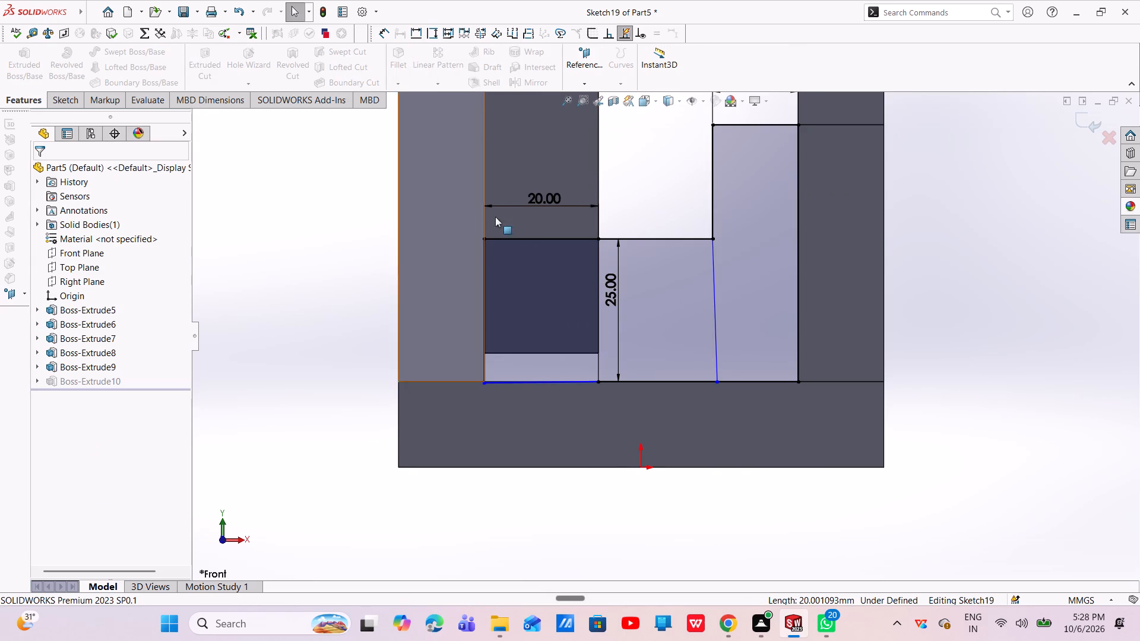
left_click(711, 310)
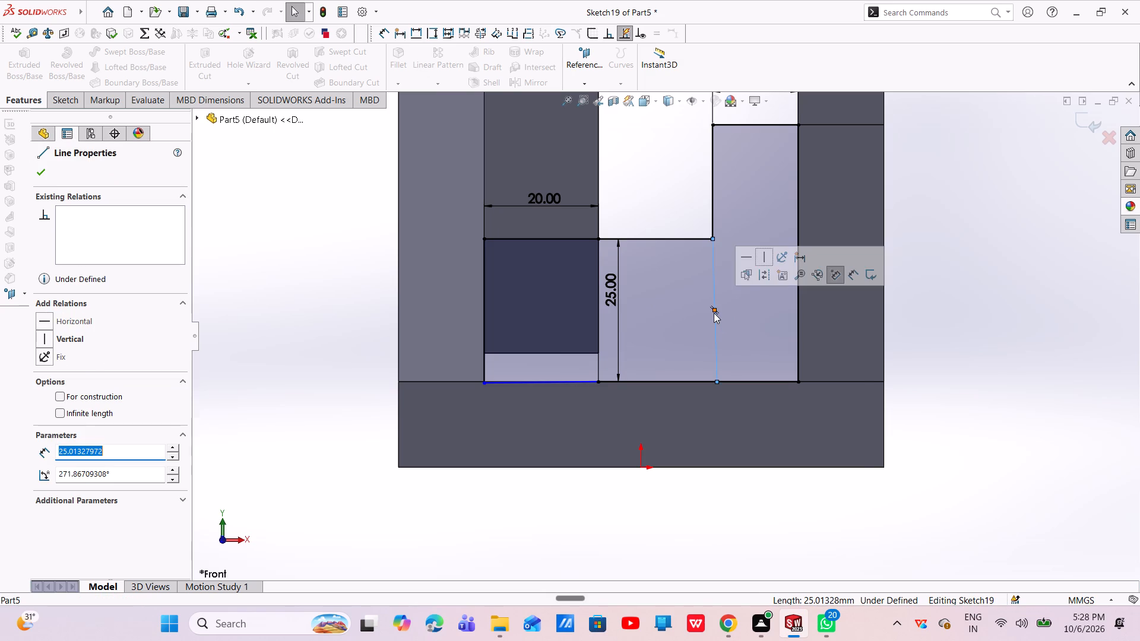
right_click(714, 313)
left_click(739, 490)
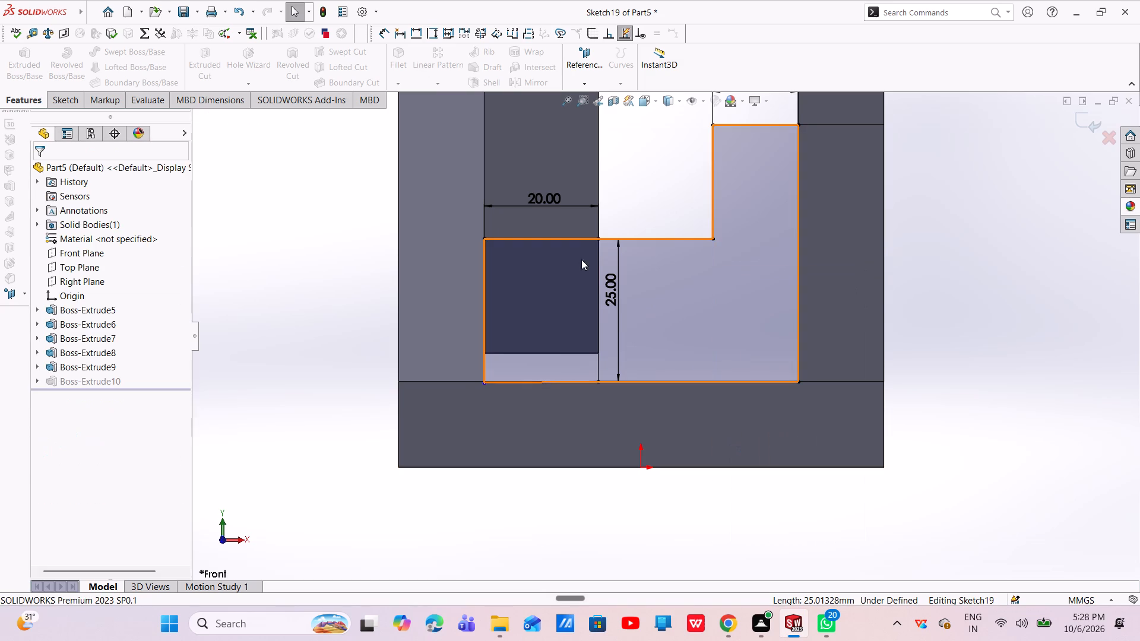
Delete the 25 mm height dimension and the inner vertical line it measures at the block's edge.
left_click(613, 296)
right_click(613, 296)
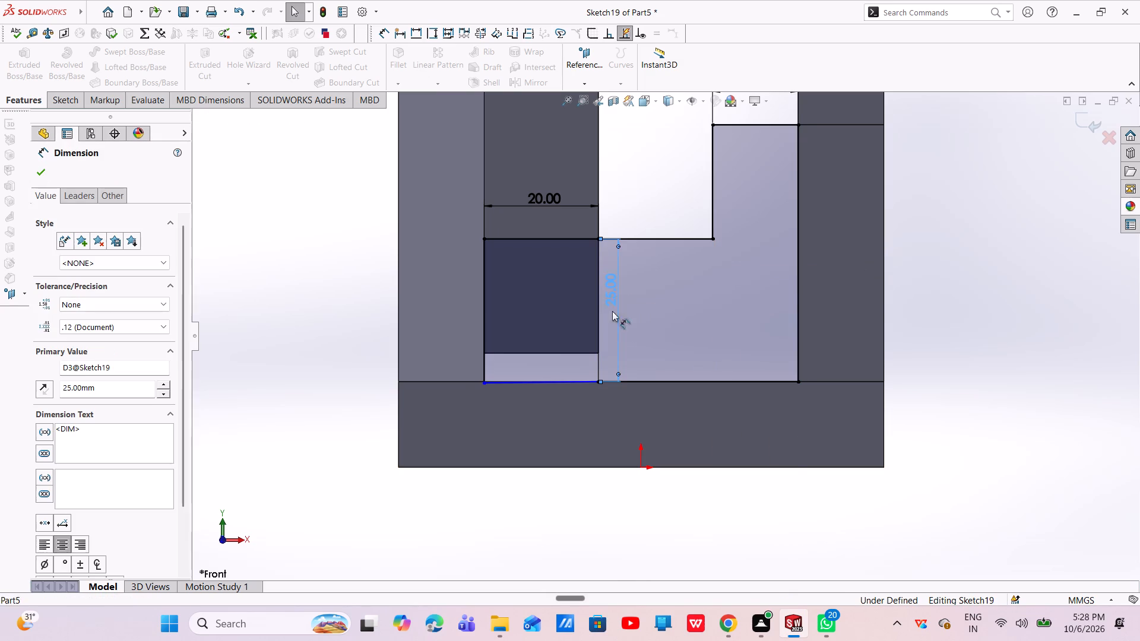
left_click(637, 456)
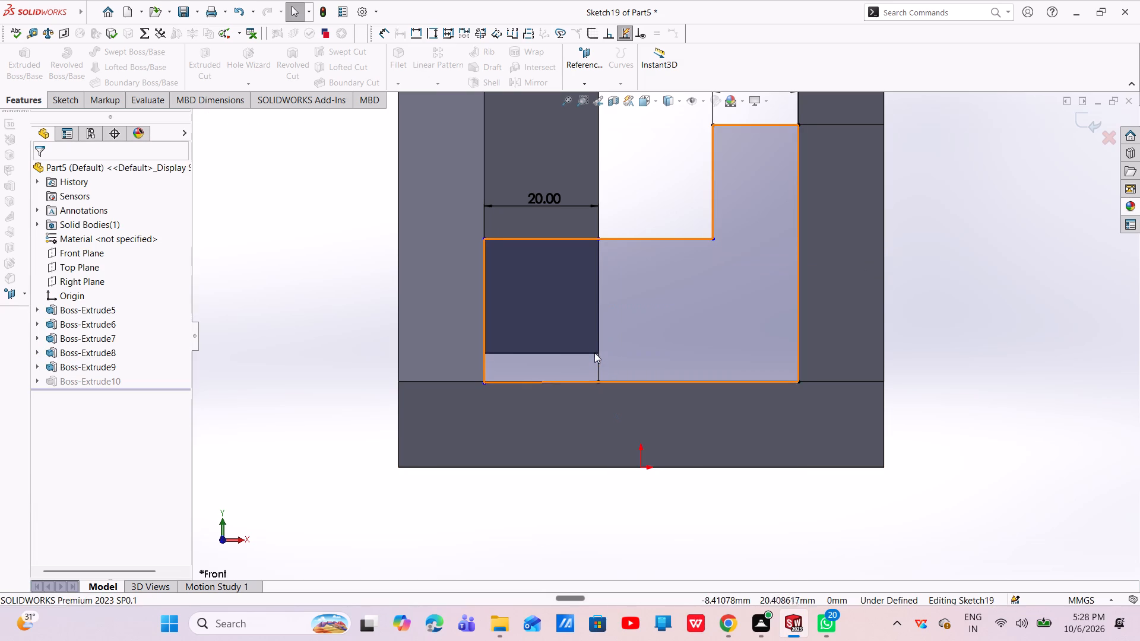
left_click(596, 360)
right_click(596, 360)
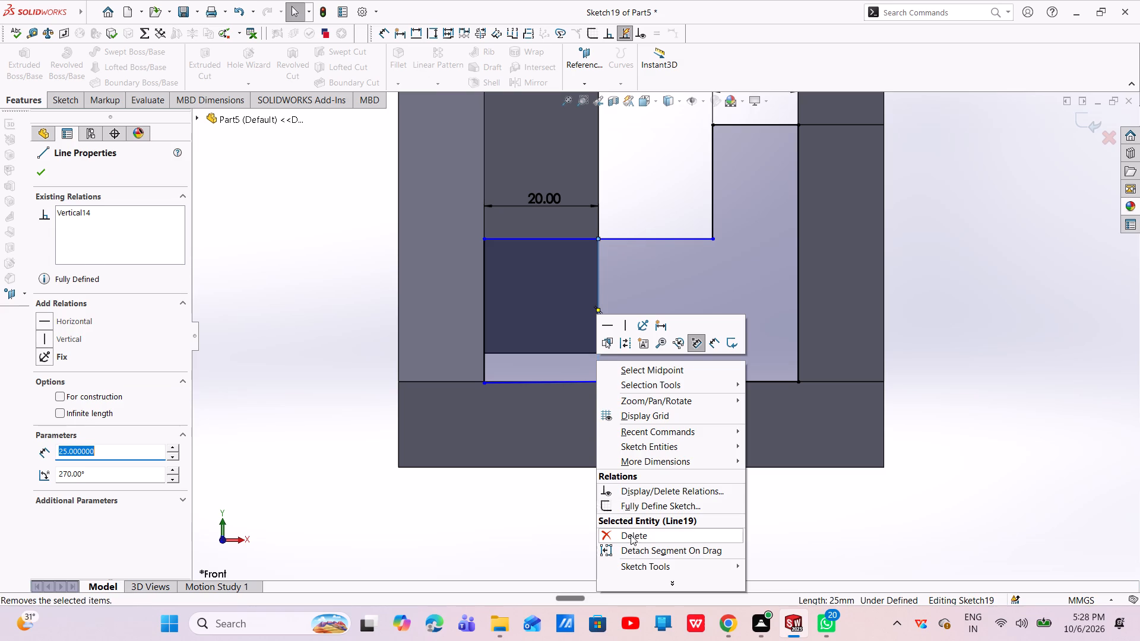
left_click(631, 536)
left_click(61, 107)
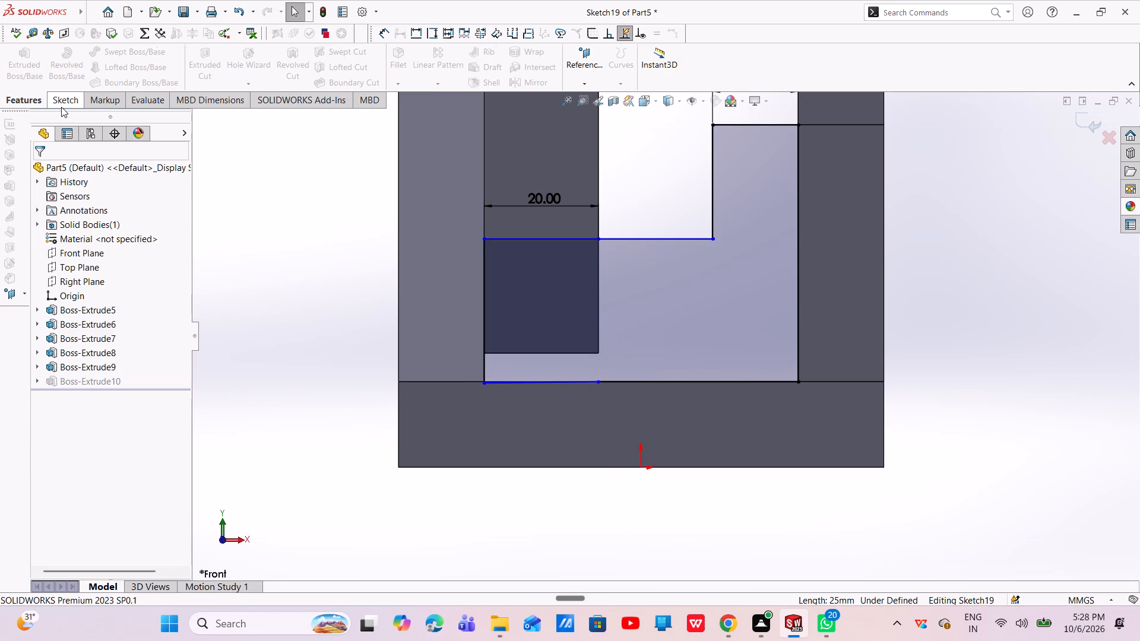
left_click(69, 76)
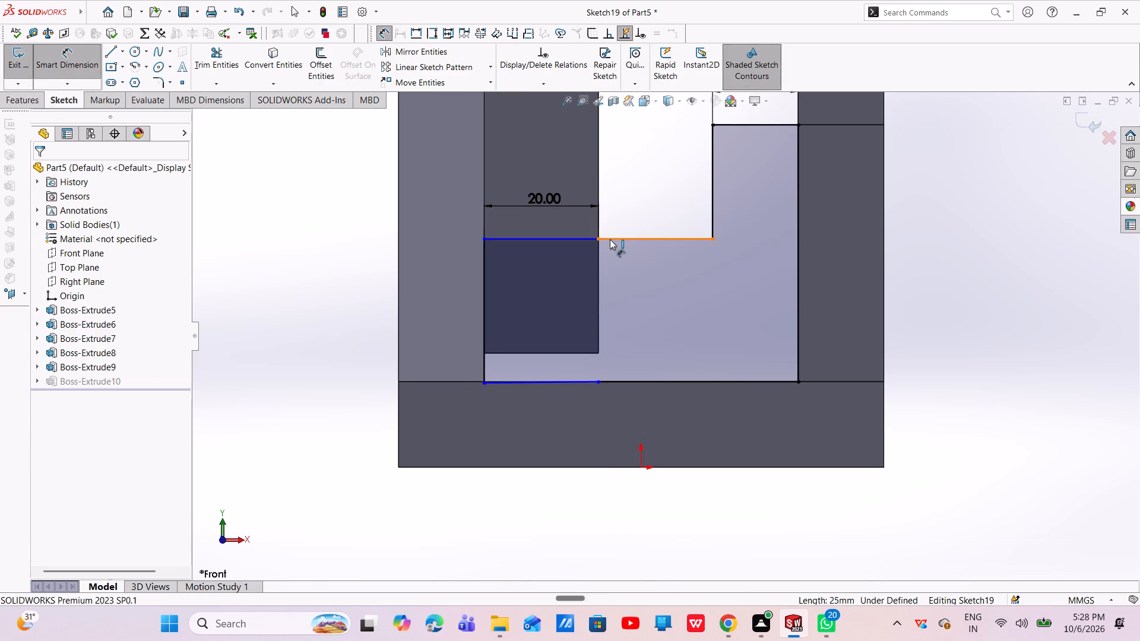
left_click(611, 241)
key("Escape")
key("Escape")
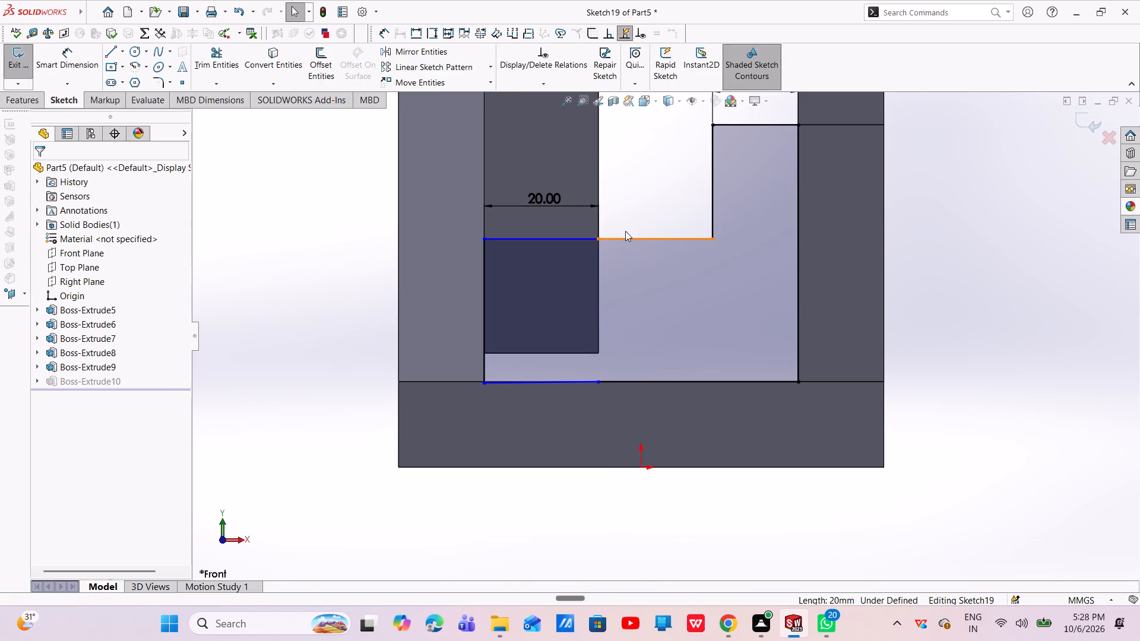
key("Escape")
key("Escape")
Exit the repaired profile sketch to rebuild the web's extrusion.
scroll(730, 186, "up", 3)
middle_click_drag(712, 258, 619, 332)
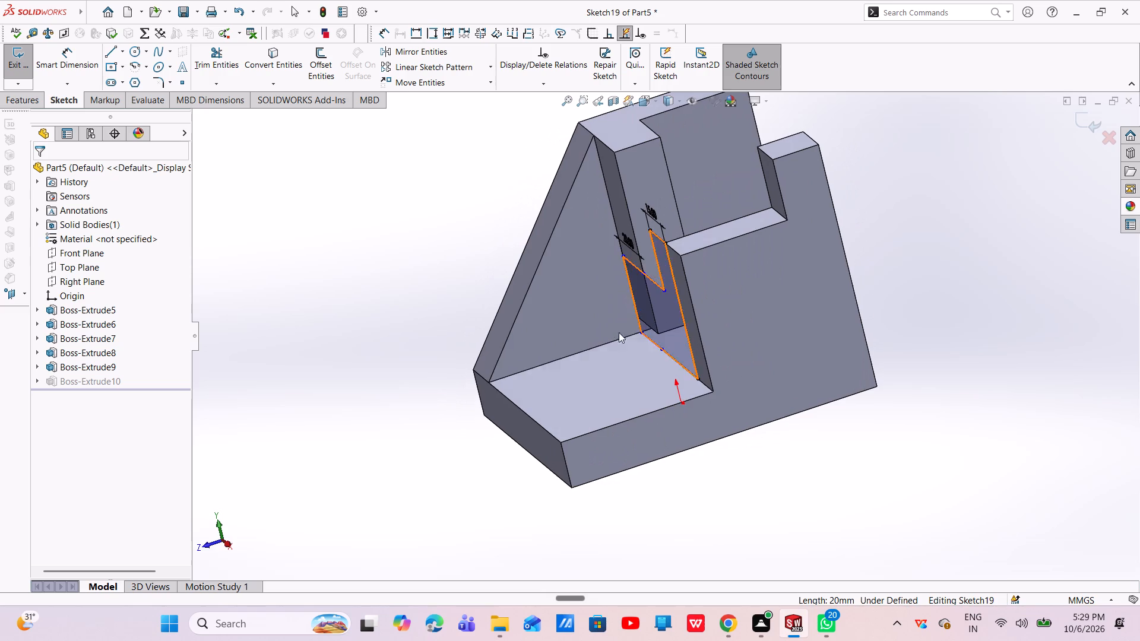
left_click(21, 97)
left_click(64, 99)
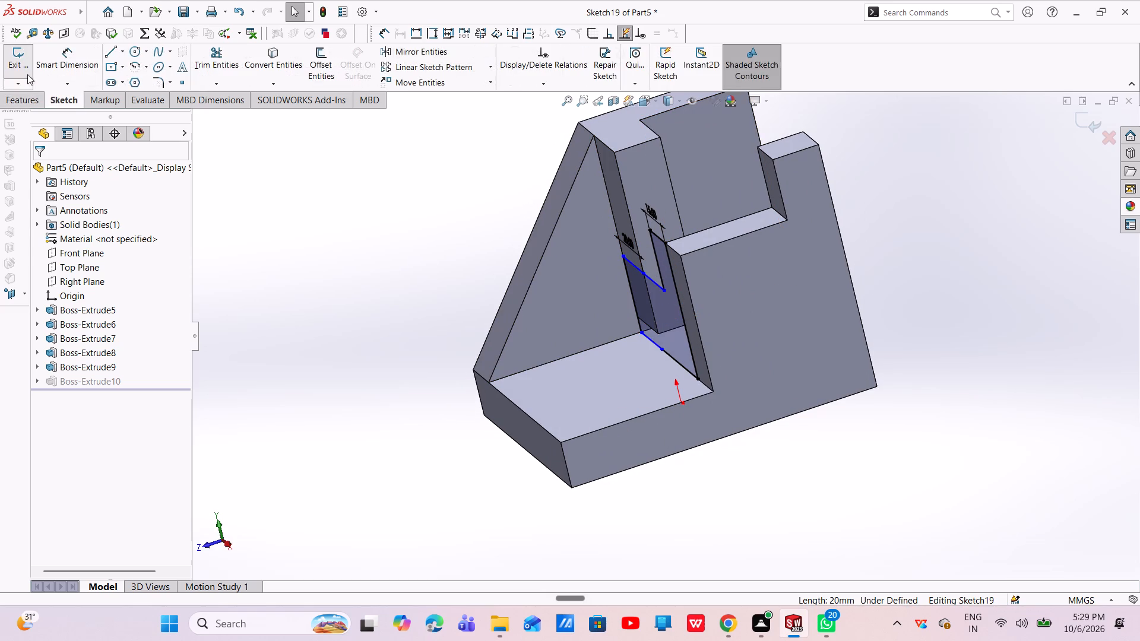
left_click(20, 68)
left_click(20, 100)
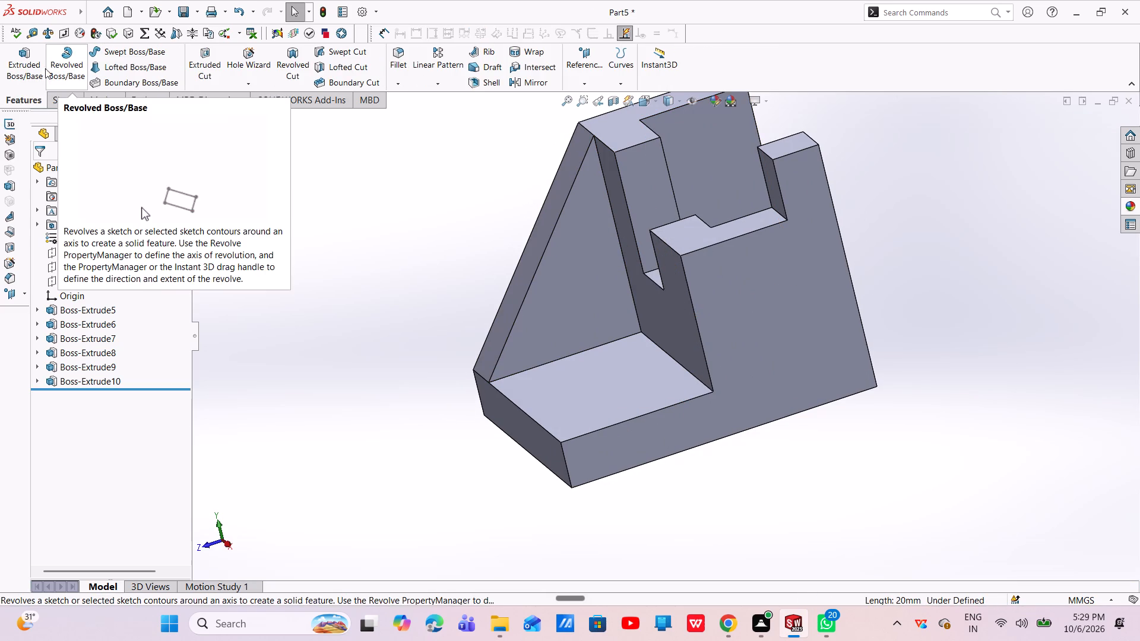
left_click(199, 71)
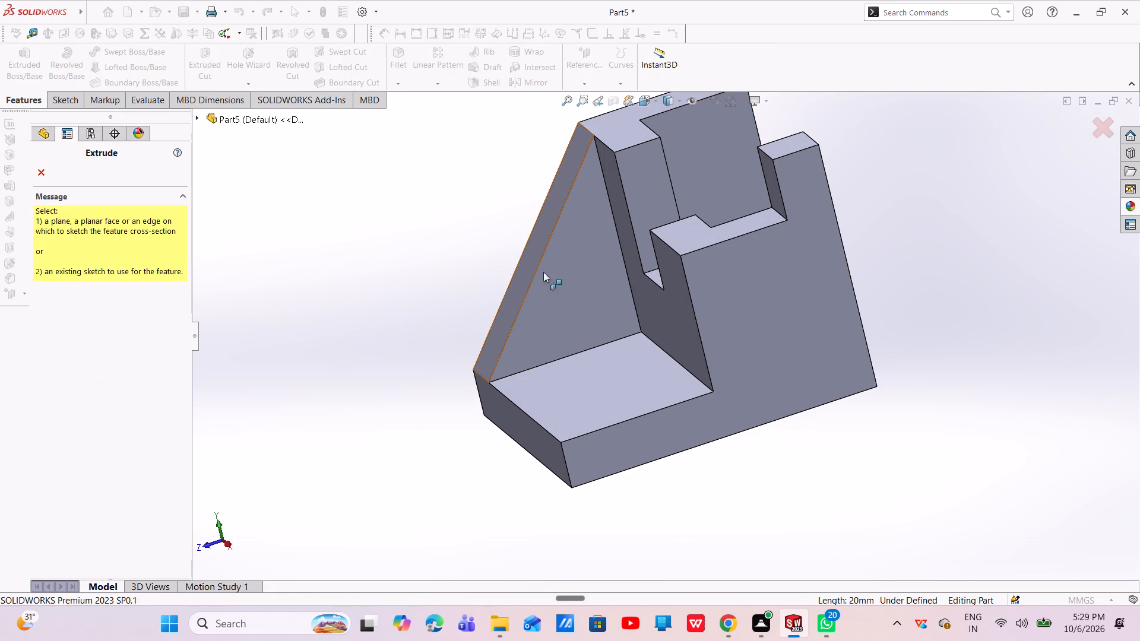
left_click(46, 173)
Examine the rebuilt bracket from several angles, checking the web, its notch and the upright walls.
middle_click_drag(594, 256, 620, 253)
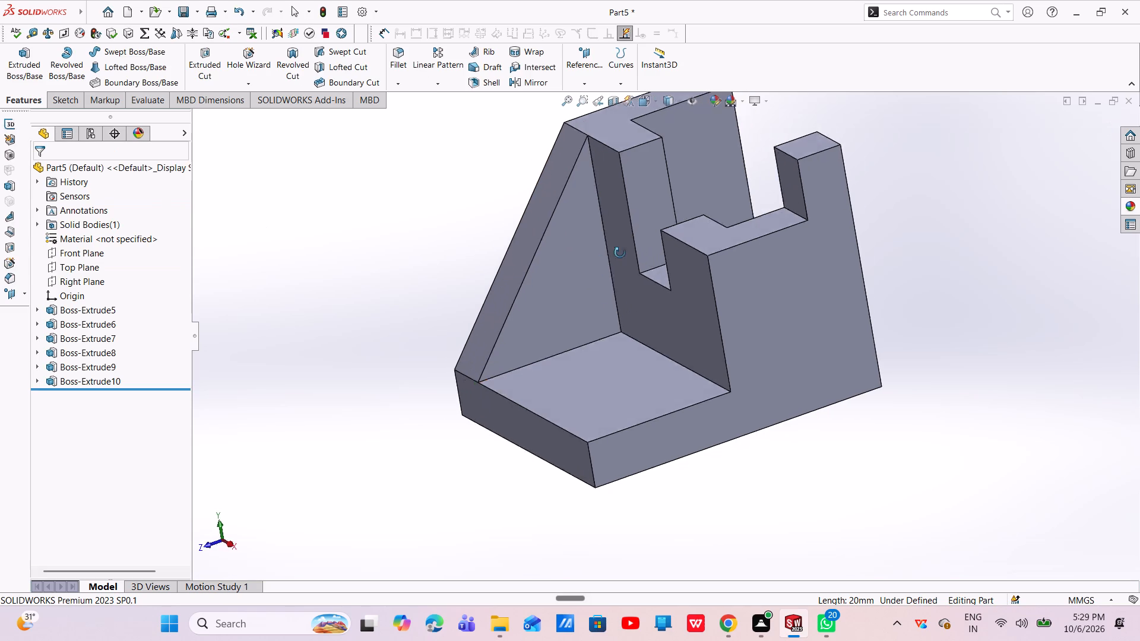
middle_click_drag(620, 253, 722, 234)
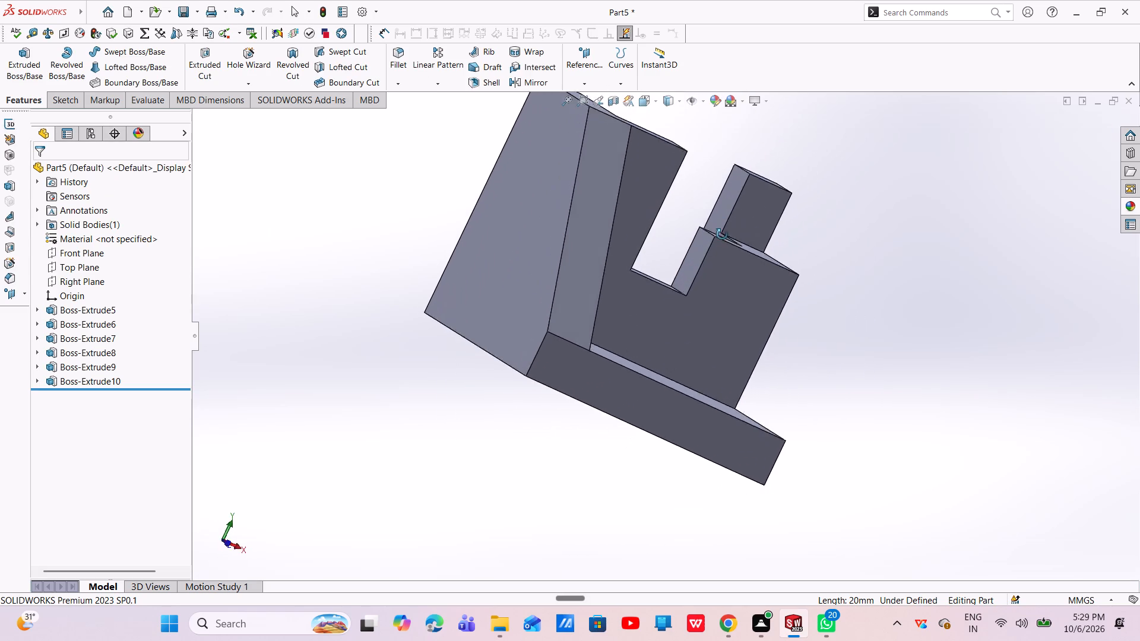
middle_click_drag(722, 234, 686, 246)
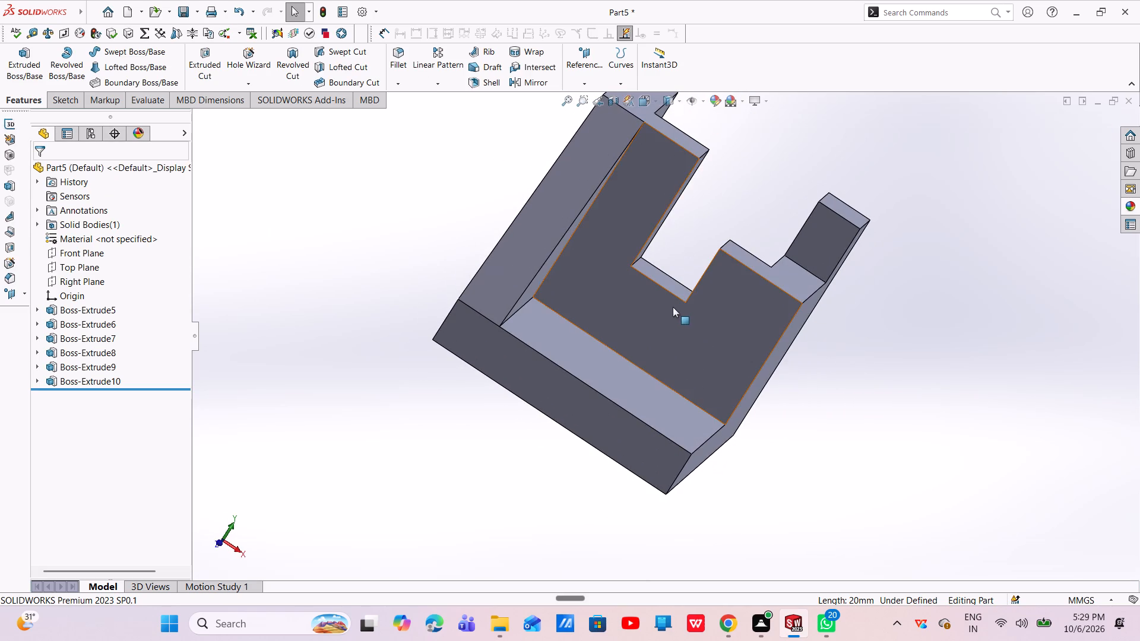
scroll(670, 299, "up", 1)
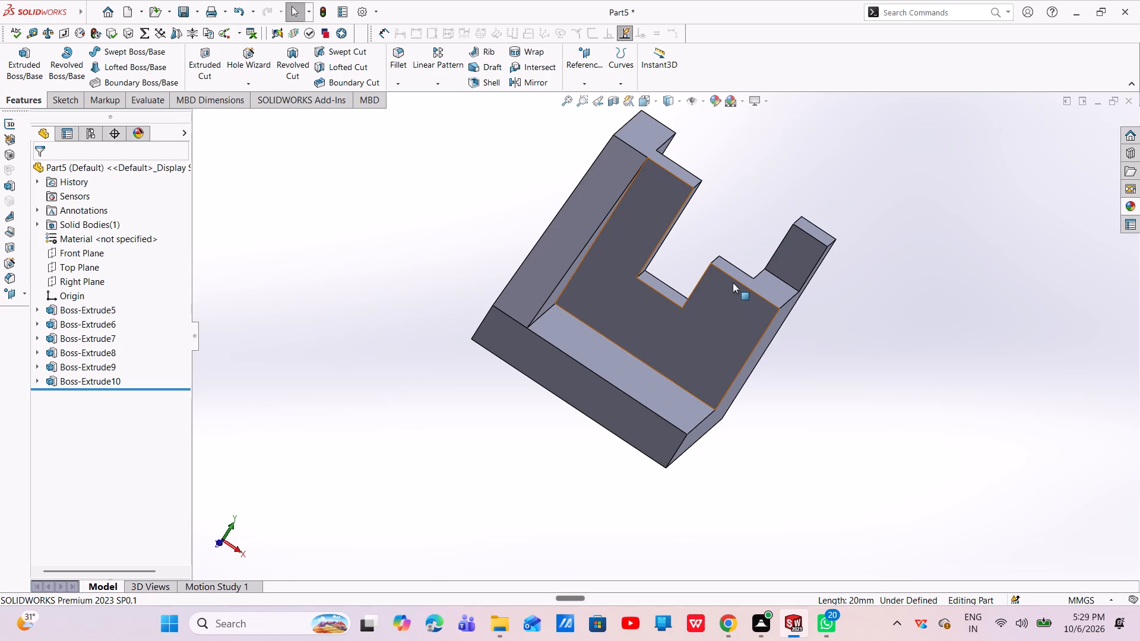
middle_click_drag(733, 294, 691, 365)
scroll(715, 391, "up", 3)
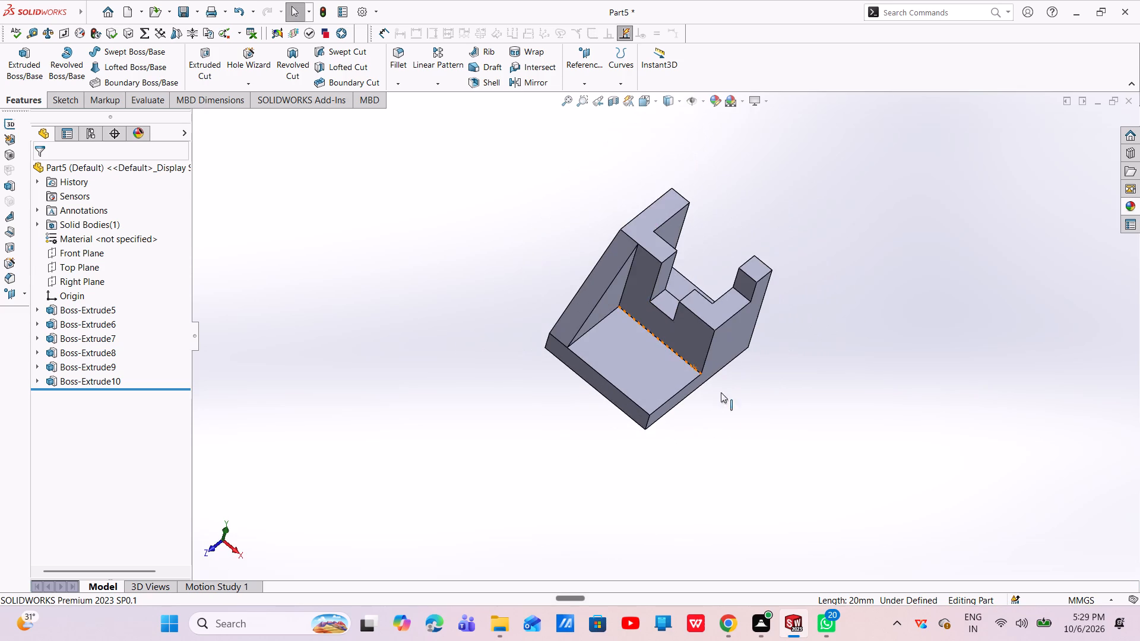
middle_click_drag(728, 404, 794, 294)
scroll(794, 294, "up", 1)
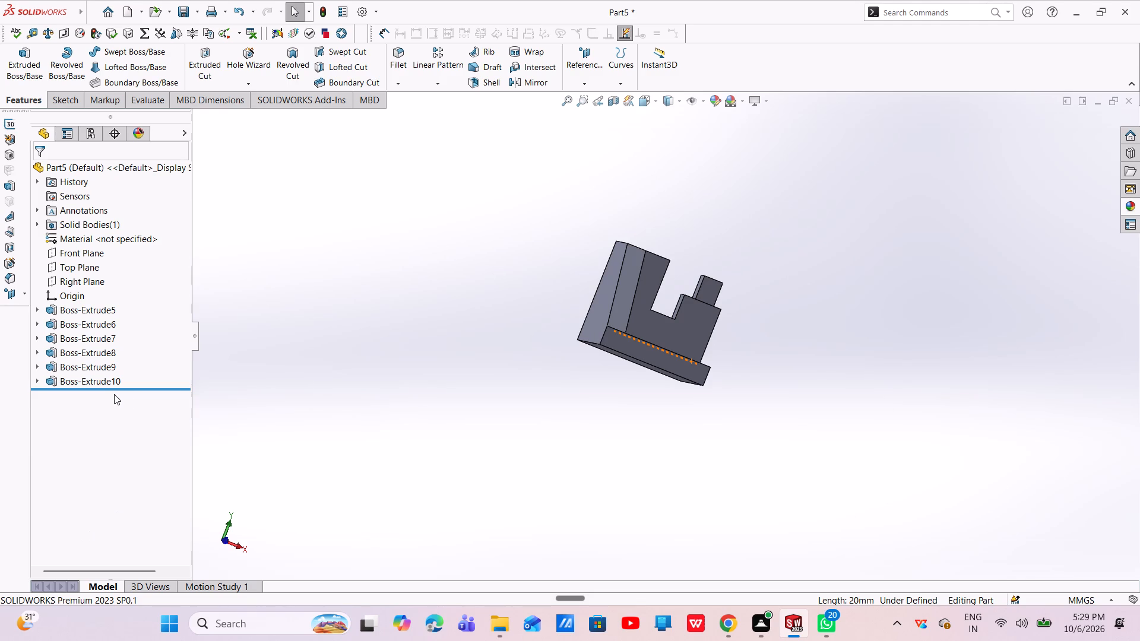
Save the part as design_13 in SOLIDWORKS Part format in the existing New folder on the desktop.
key("ctrl+s")
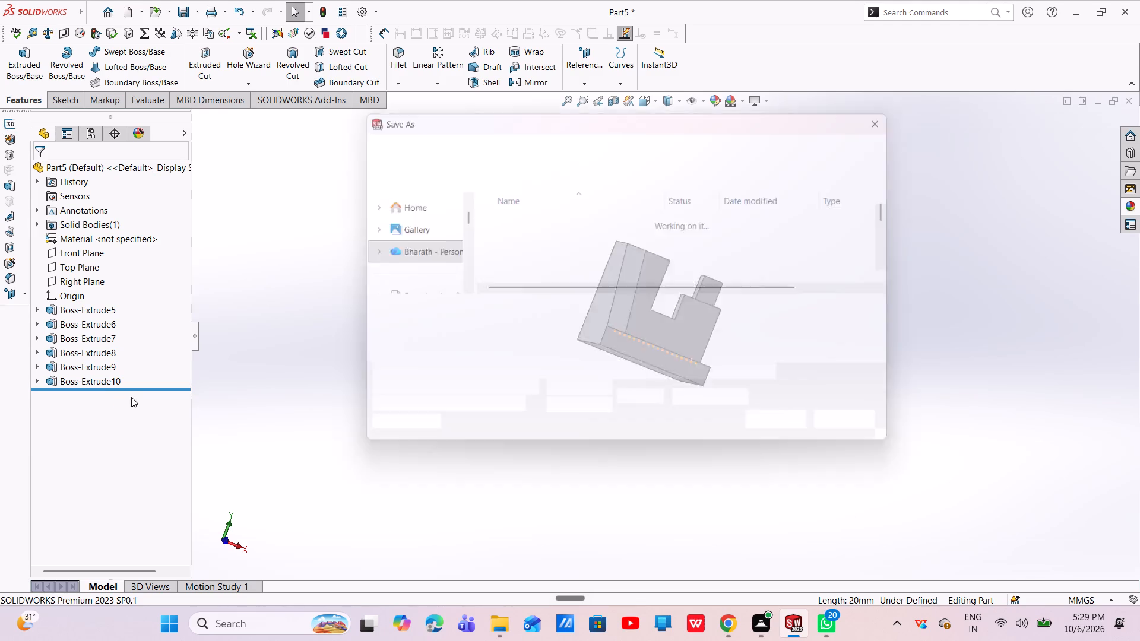
key("BackSpace")
type("design")
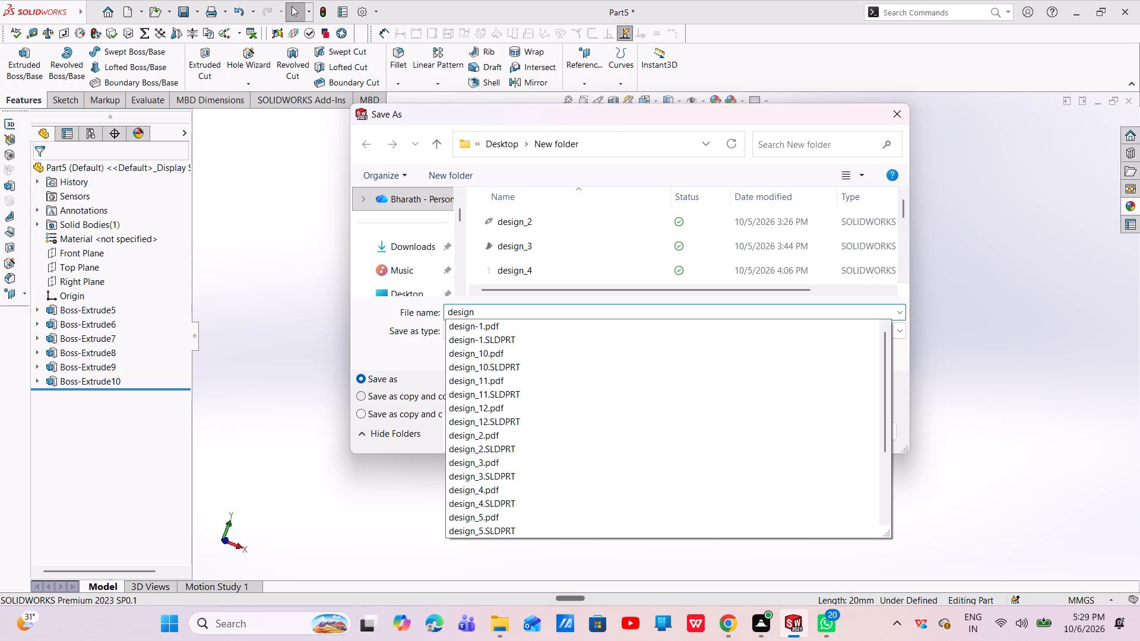
type("_13")
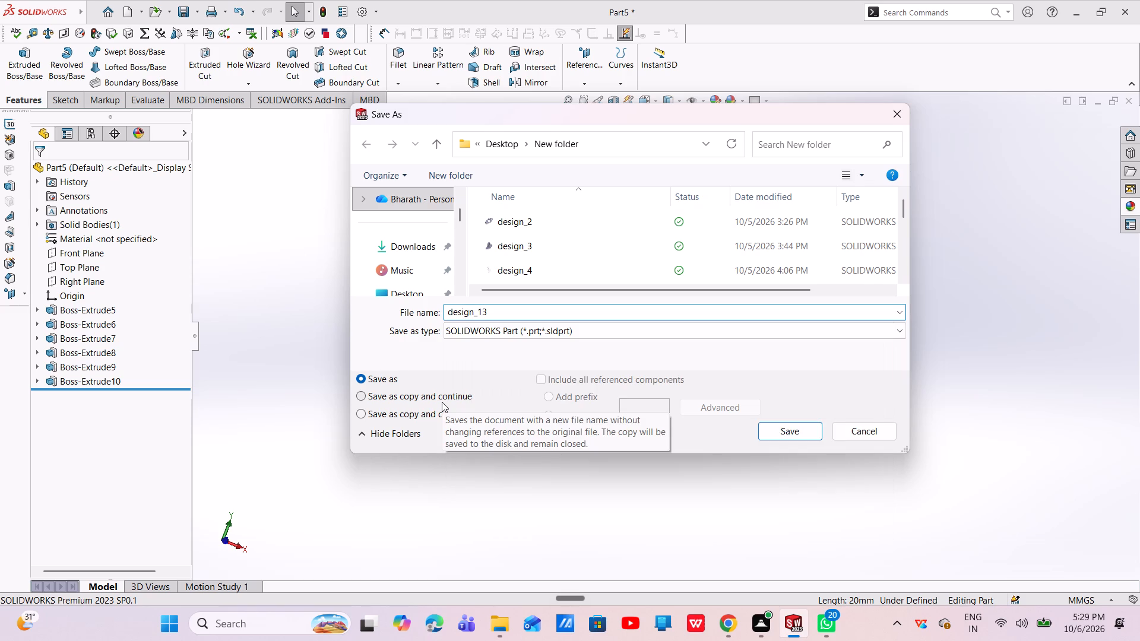
key("Return")
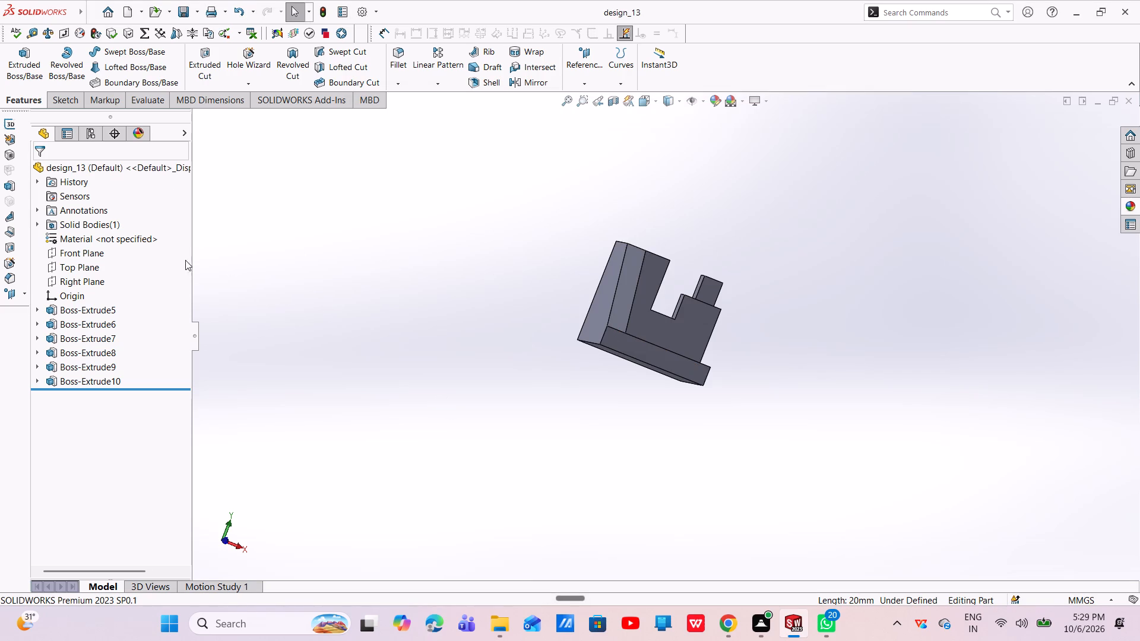
Export a copy of the part as an Adobe PDF named design_13 in the same folder.
left_click(195, 14)
left_click(207, 43)
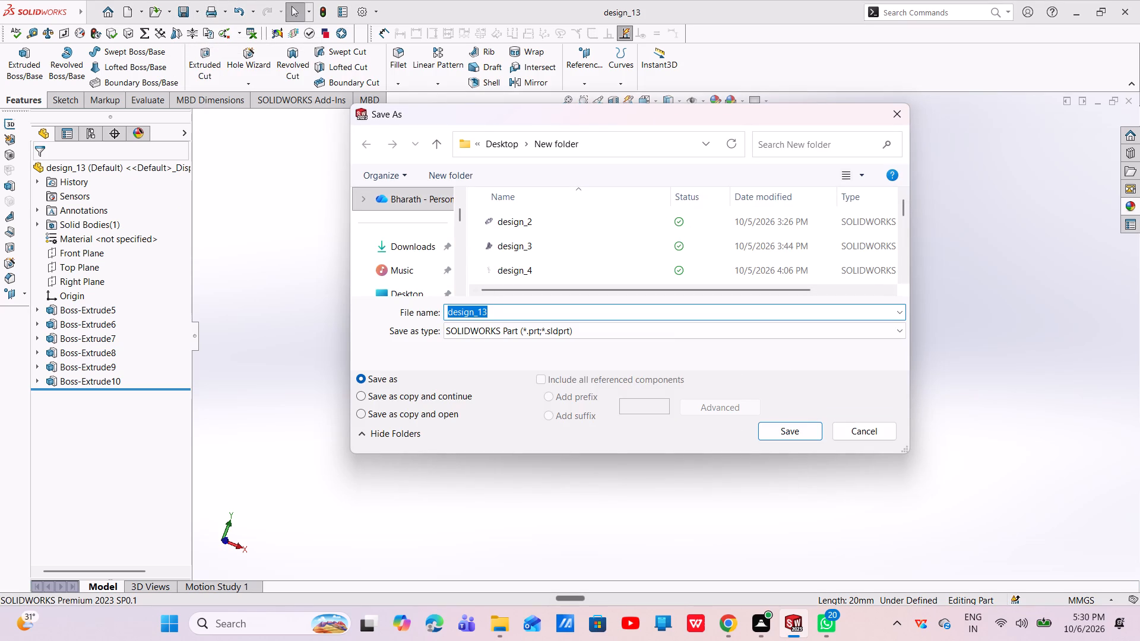
left_click(533, 331)
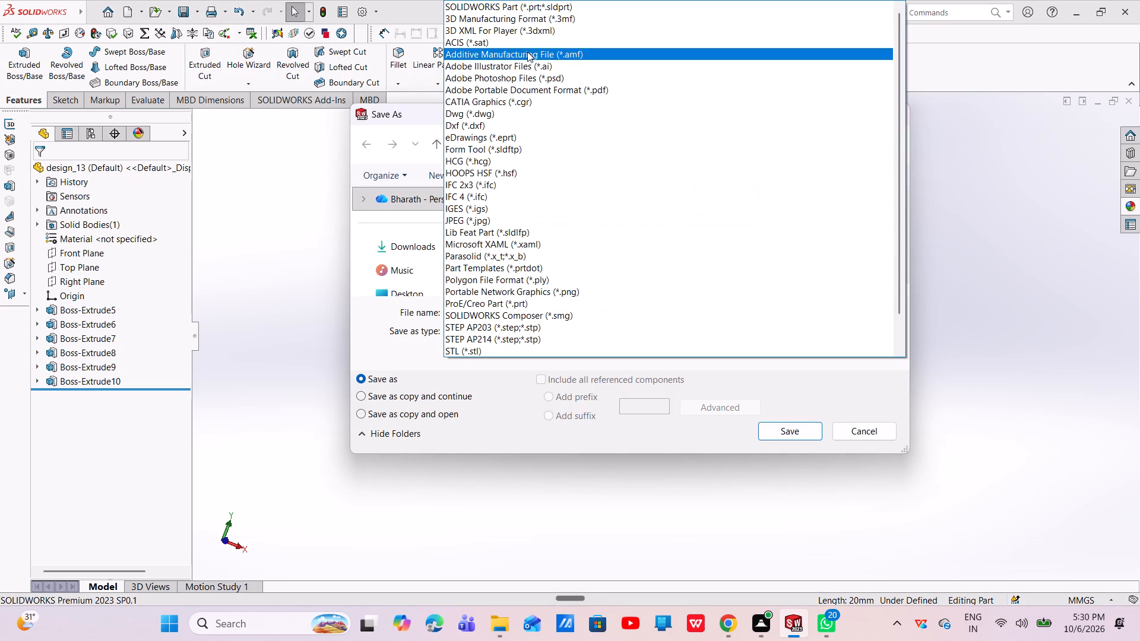
left_click(590, 87)
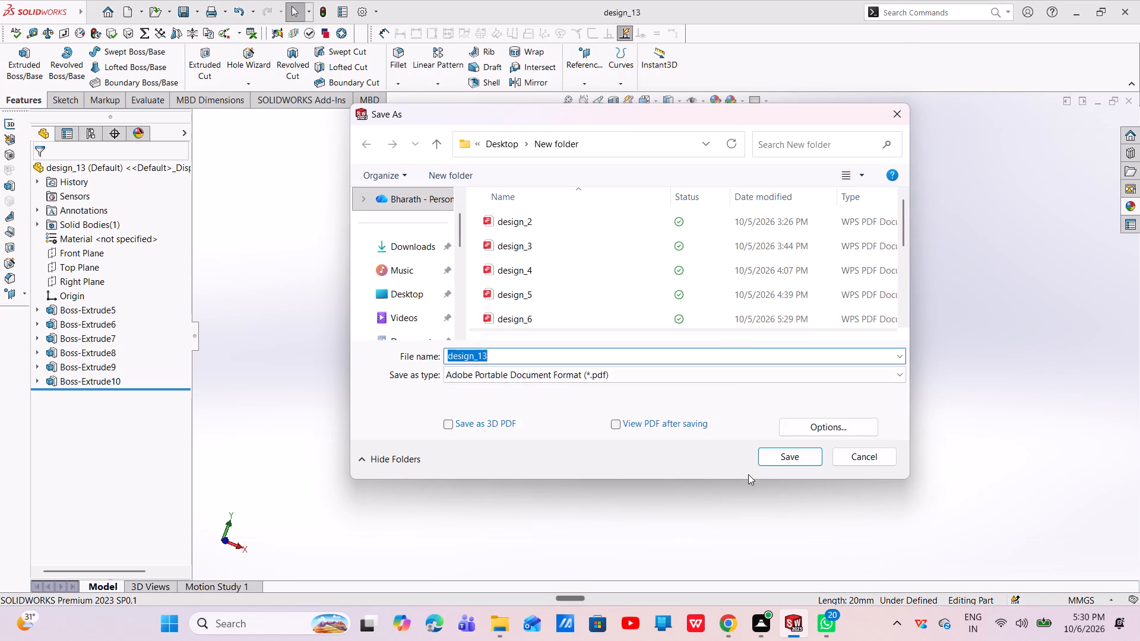
left_click(787, 459)
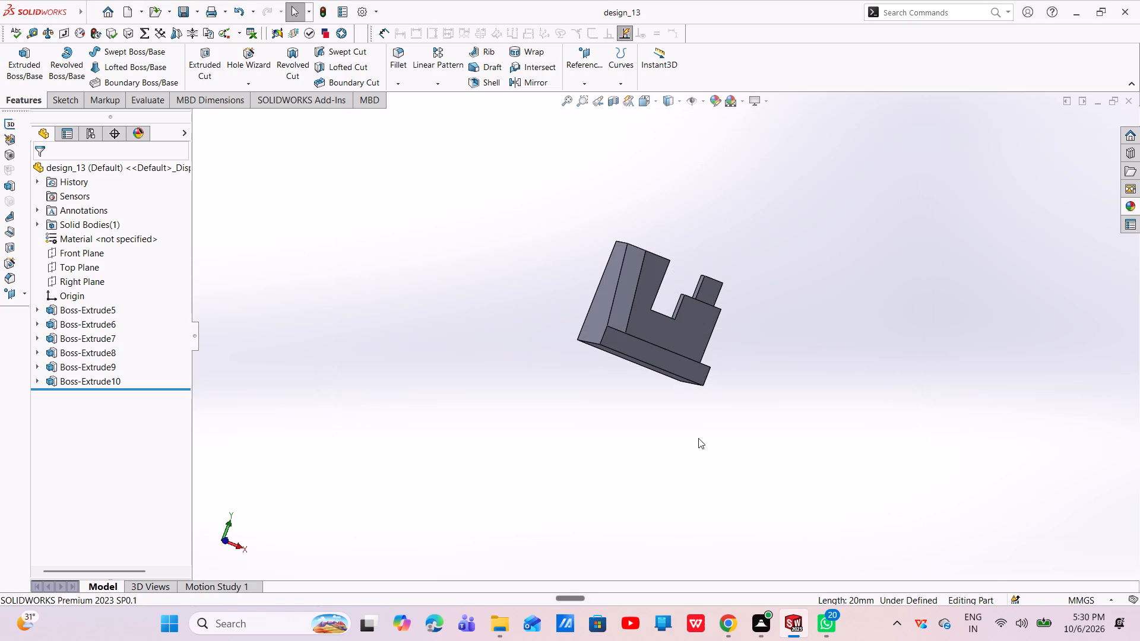
Start a sketch on the base plate's exposed upper face and draw a circle near its middle for a hole.
middle_click_drag(672, 365, 625, 487)
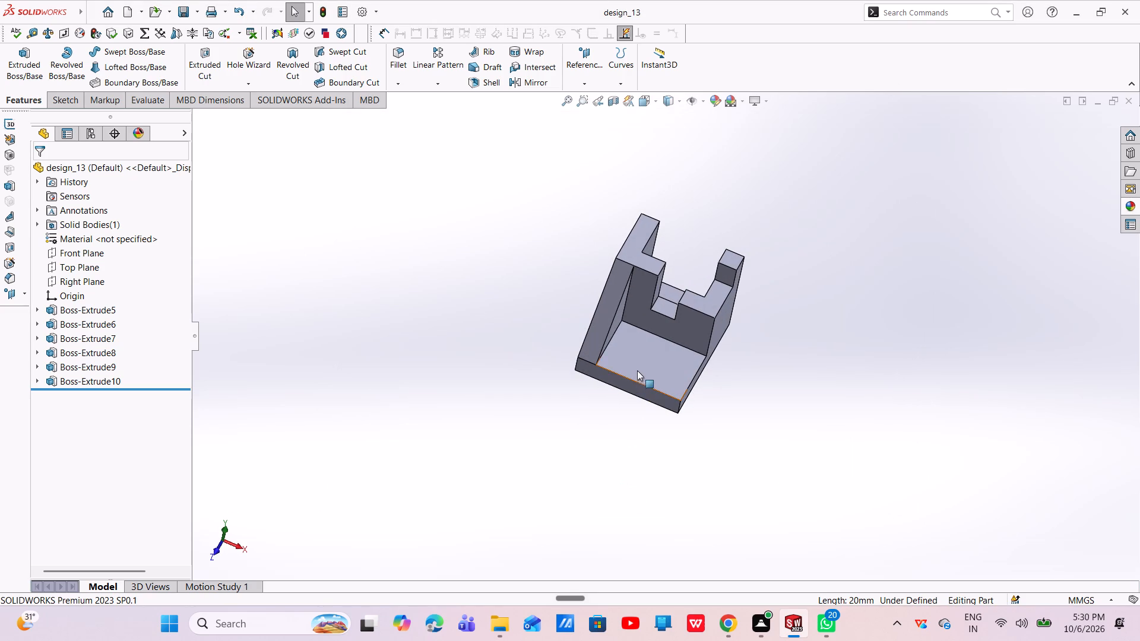
left_click(640, 368)
left_click(693, 332)
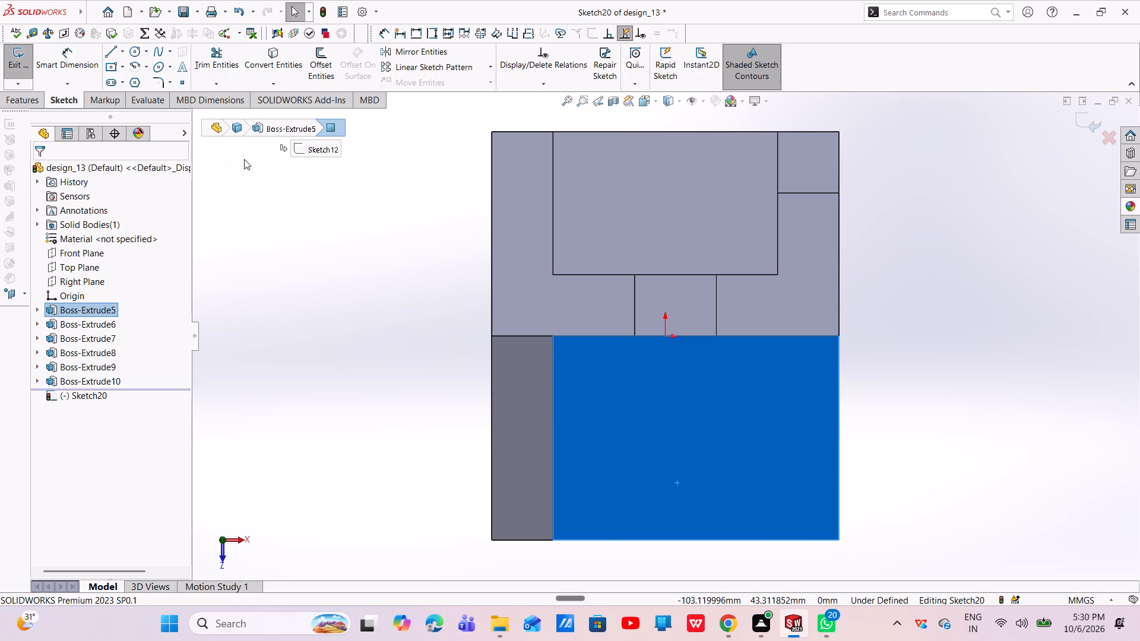
left_click(136, 48)
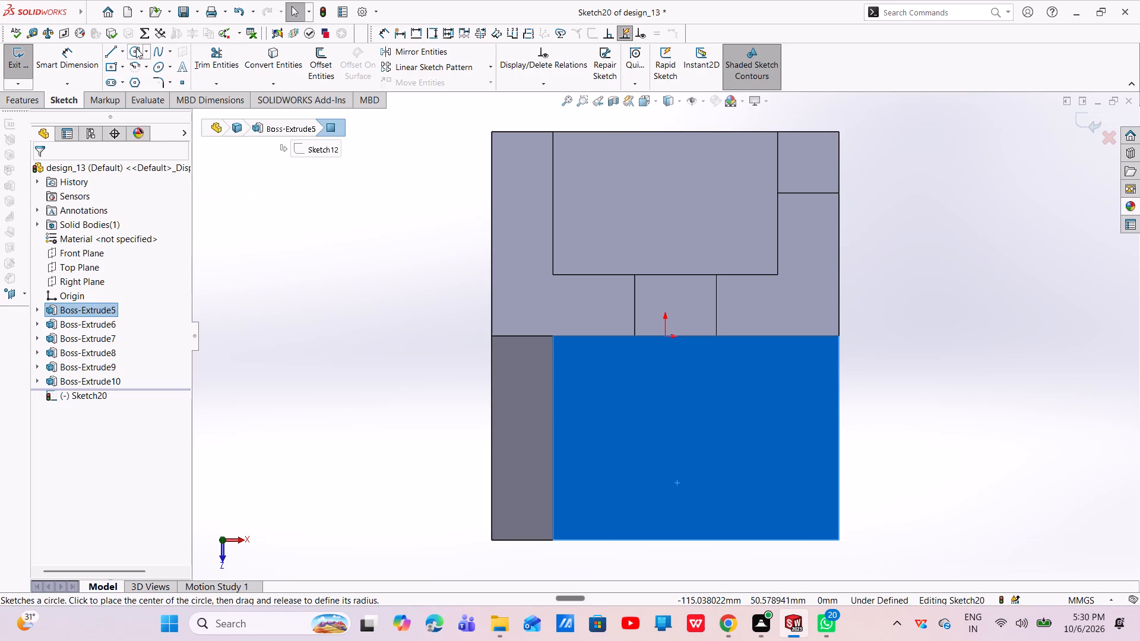
left_click(689, 451)
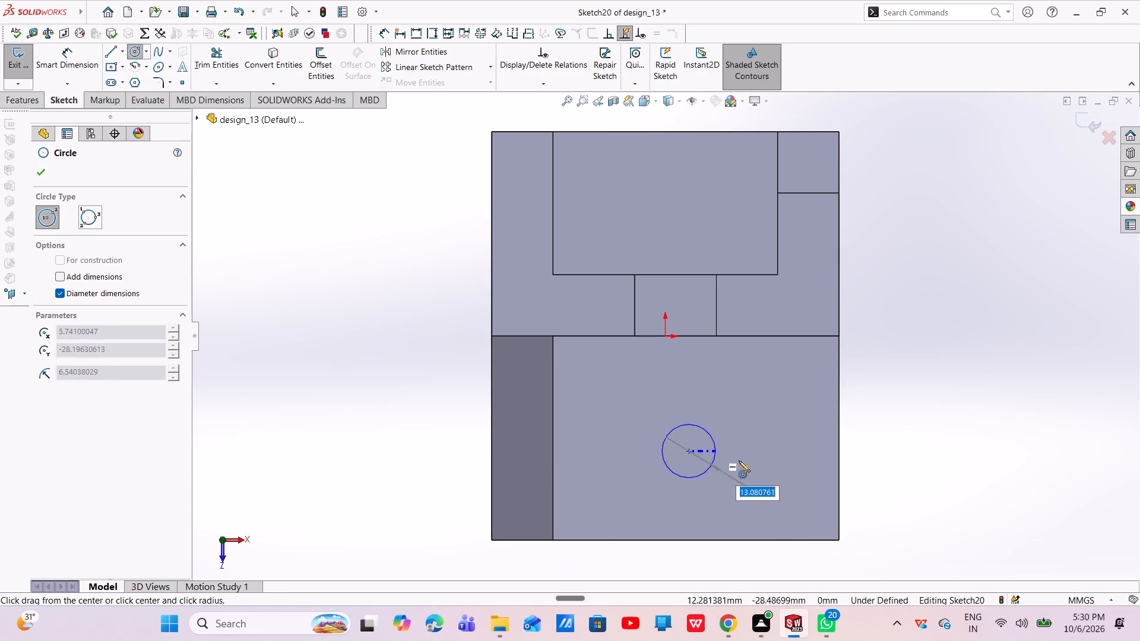
left_click(736, 459)
key("Escape")
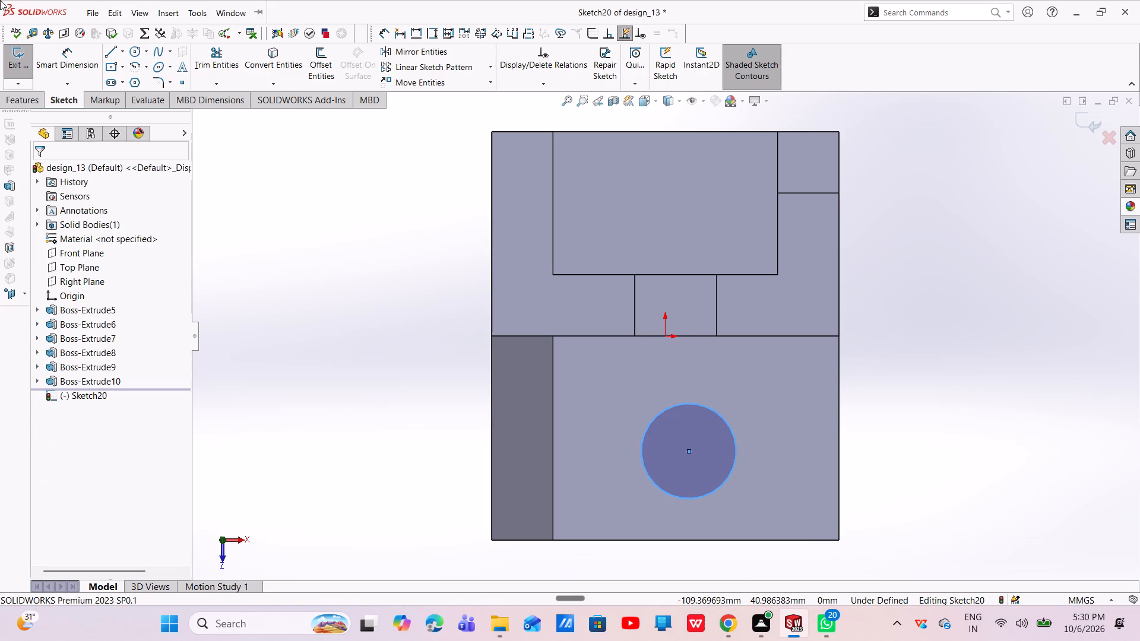
Dimension the circle's centre 35 mm from the base plate's side edge opposite the slanted side wall.
left_click(55, 55)
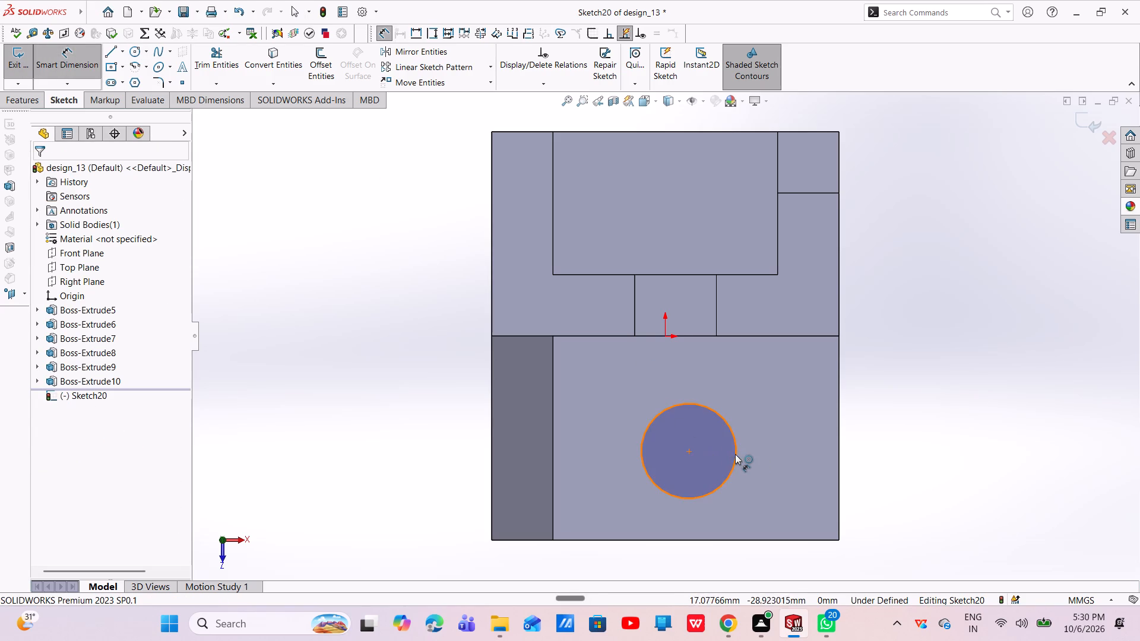
left_click(735, 454)
left_click(840, 451)
left_click(788, 376)
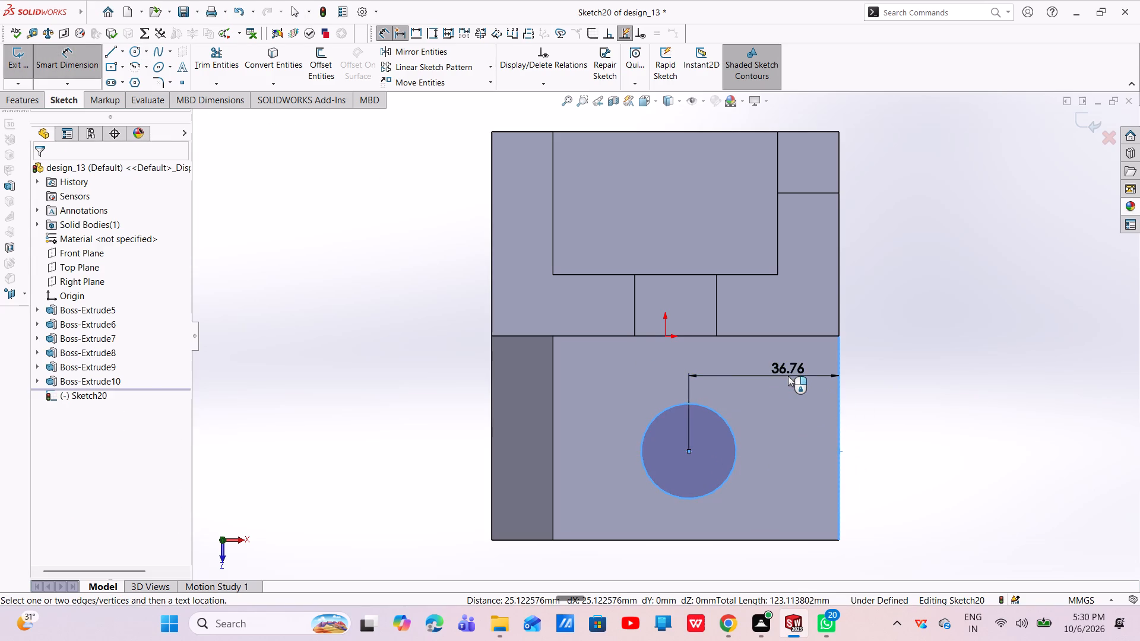
key("BackSpace")
type("35")
key("Return")
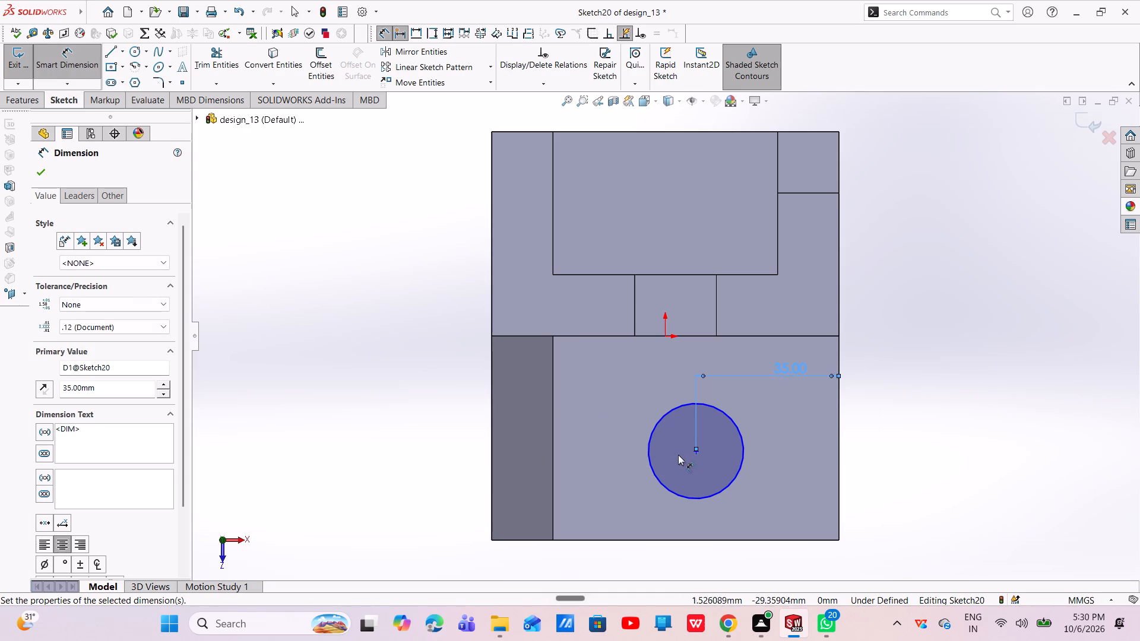
Dimension the circle's centre 25 mm from the base plate's front edge.
left_click(697, 449)
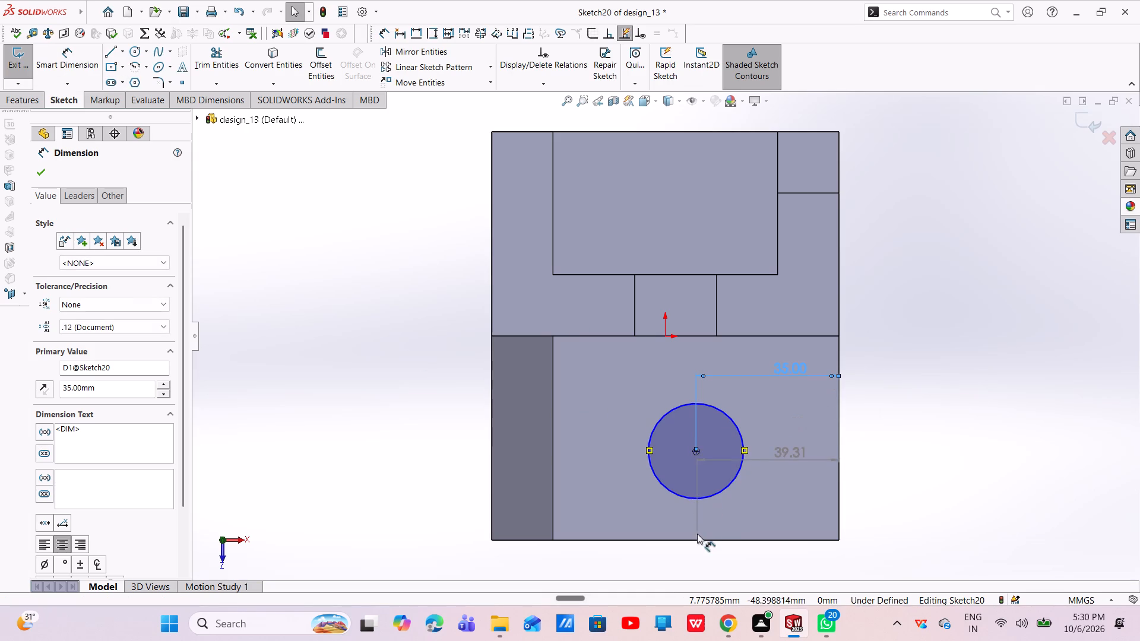
left_click(697, 540)
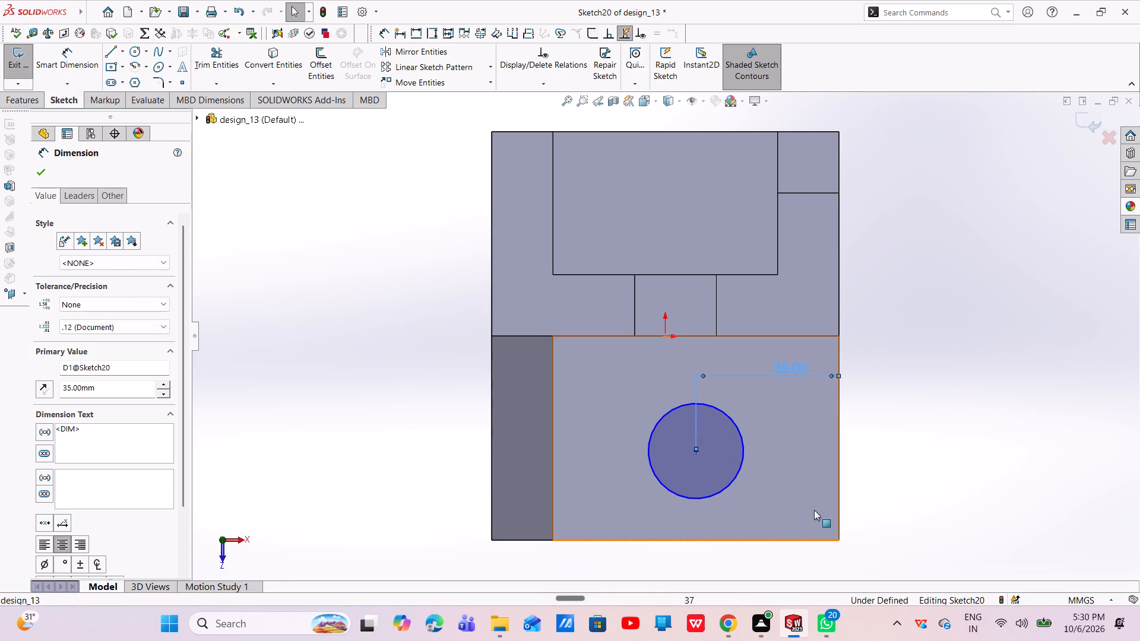
key("Escape")
key("Escape")
left_click(85, 59)
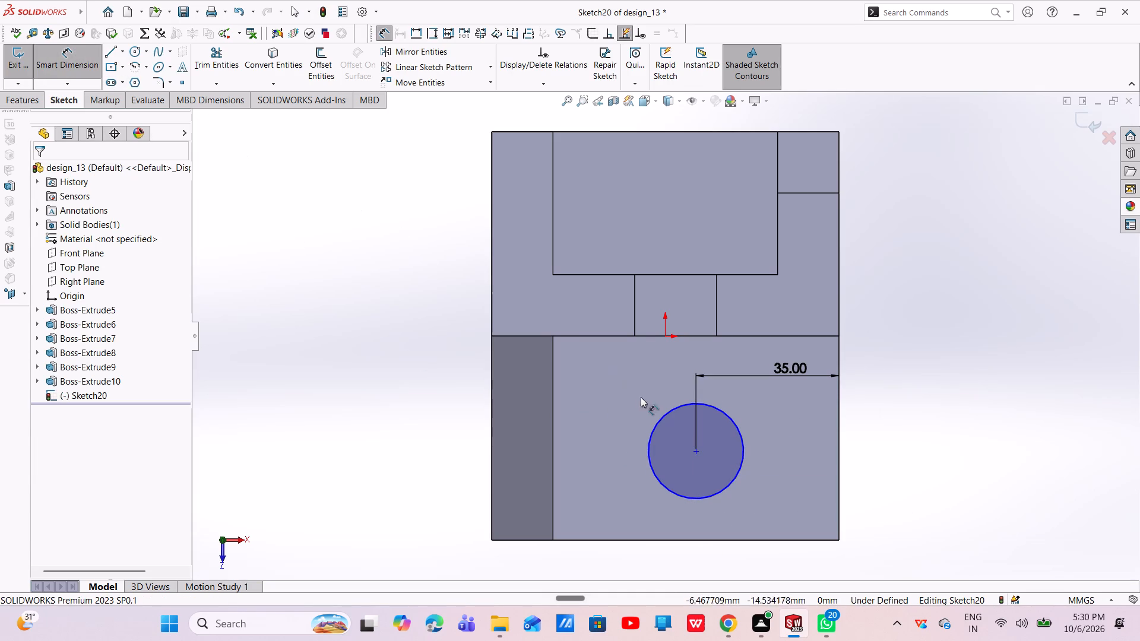
left_click(696, 451)
left_click(700, 541)
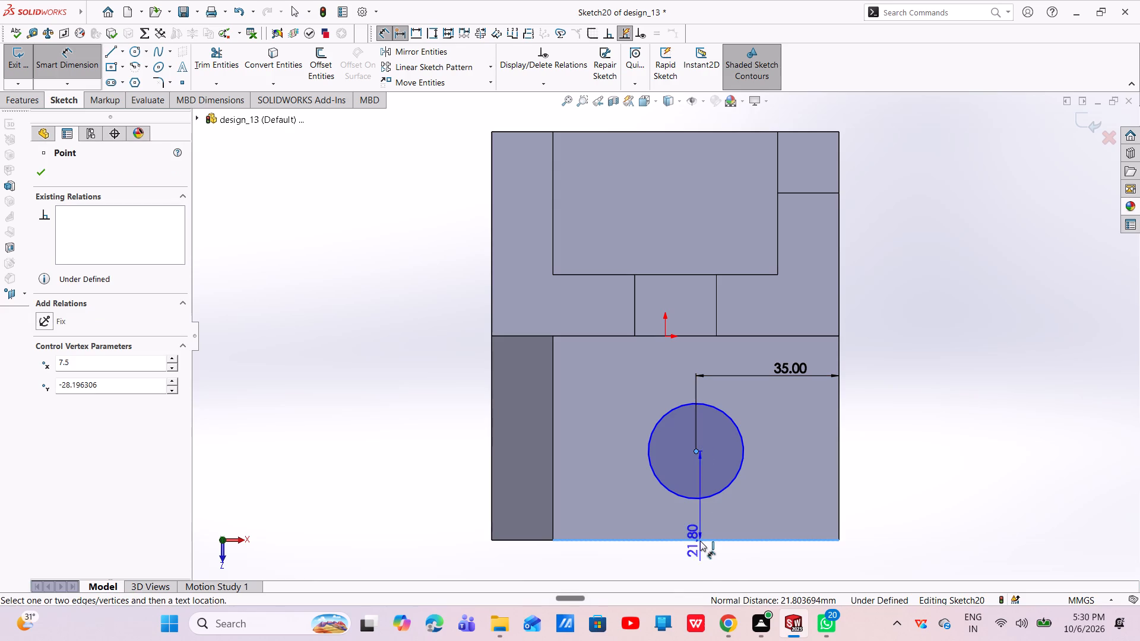
left_click(905, 499)
key("BackSpace")
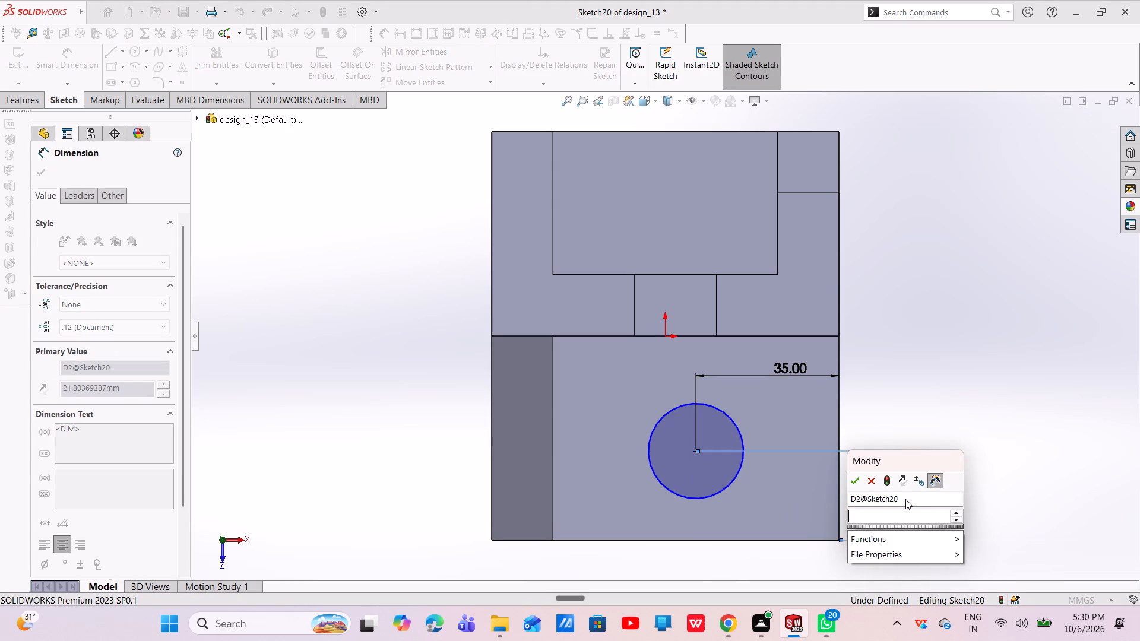
type("25")
key("Return")
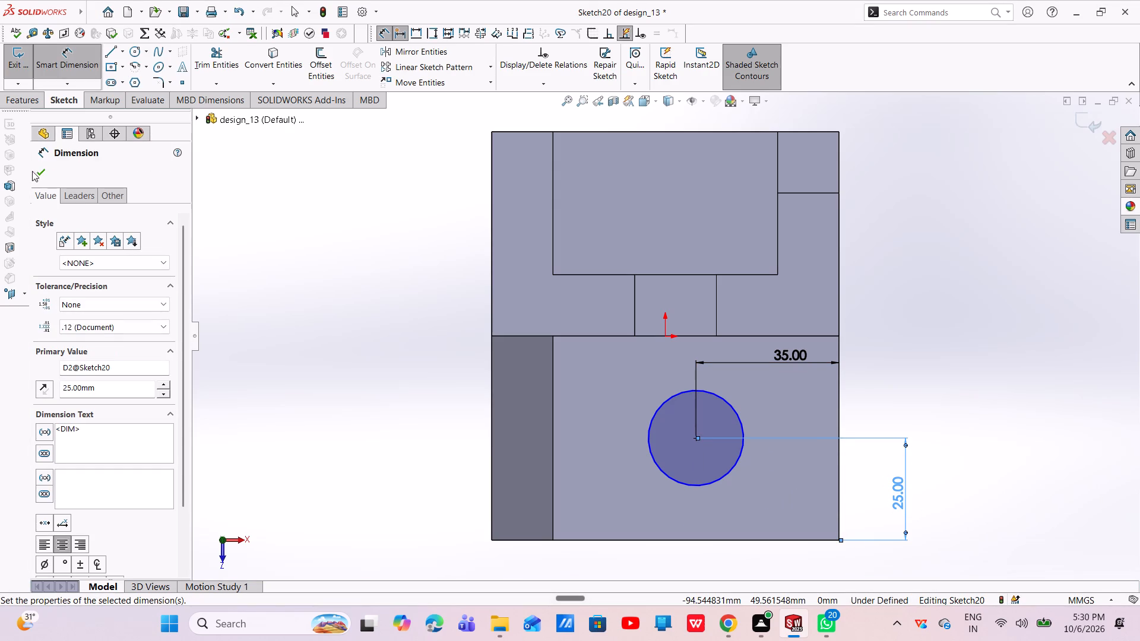
left_click(46, 174)
key("Escape")
Cut the circle into the base plate with a blind Extruded Cut 15 mm deep.
left_click(22, 95)
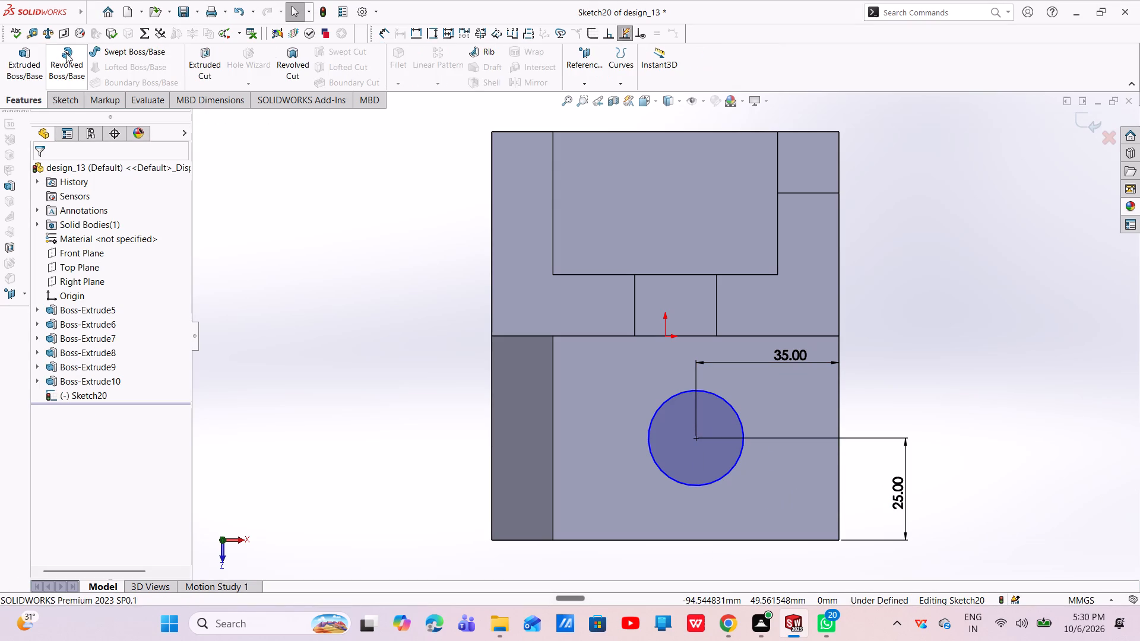
left_click(204, 66)
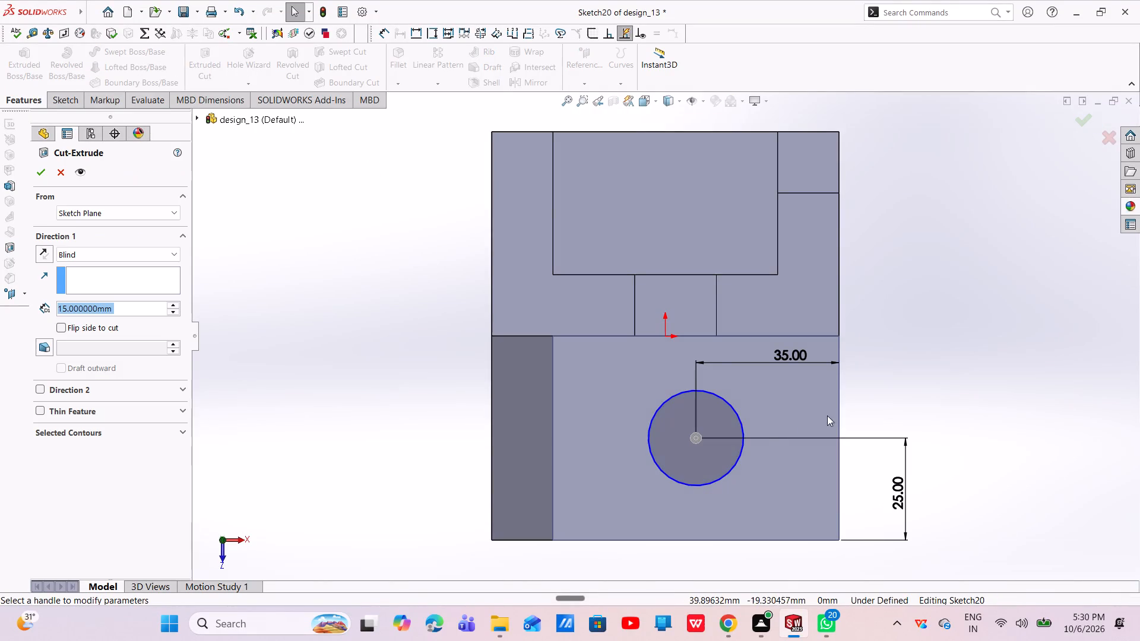
middle_click_drag(730, 443, 722, 291)
scroll(735, 480, "up", 3)
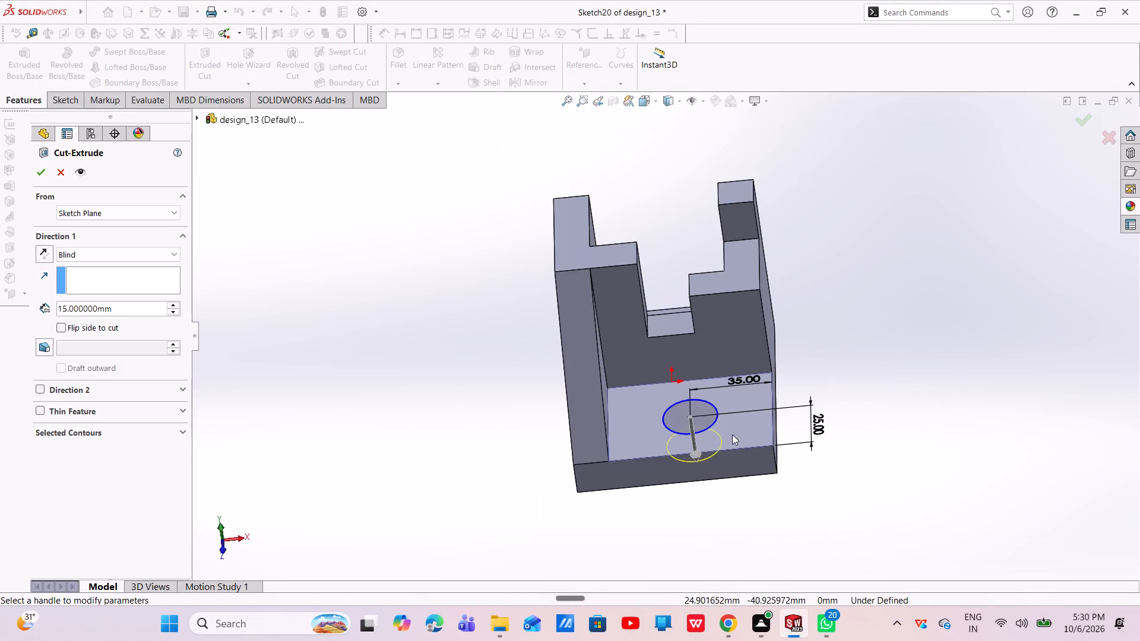
middle_click_drag(738, 485, 725, 371)
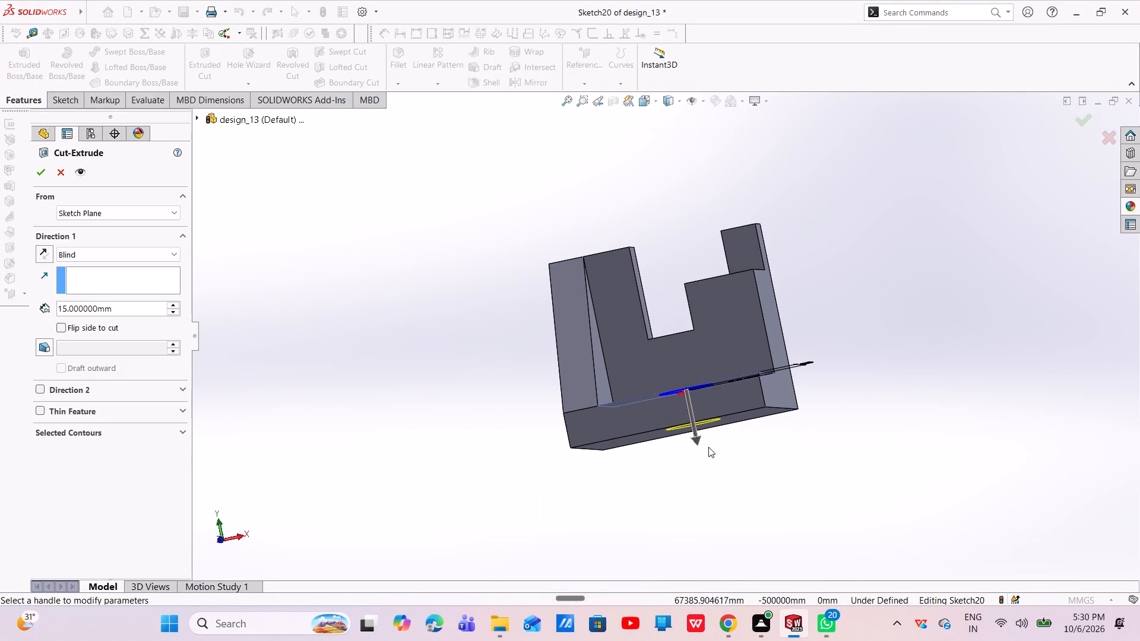
left_click(32, 172)
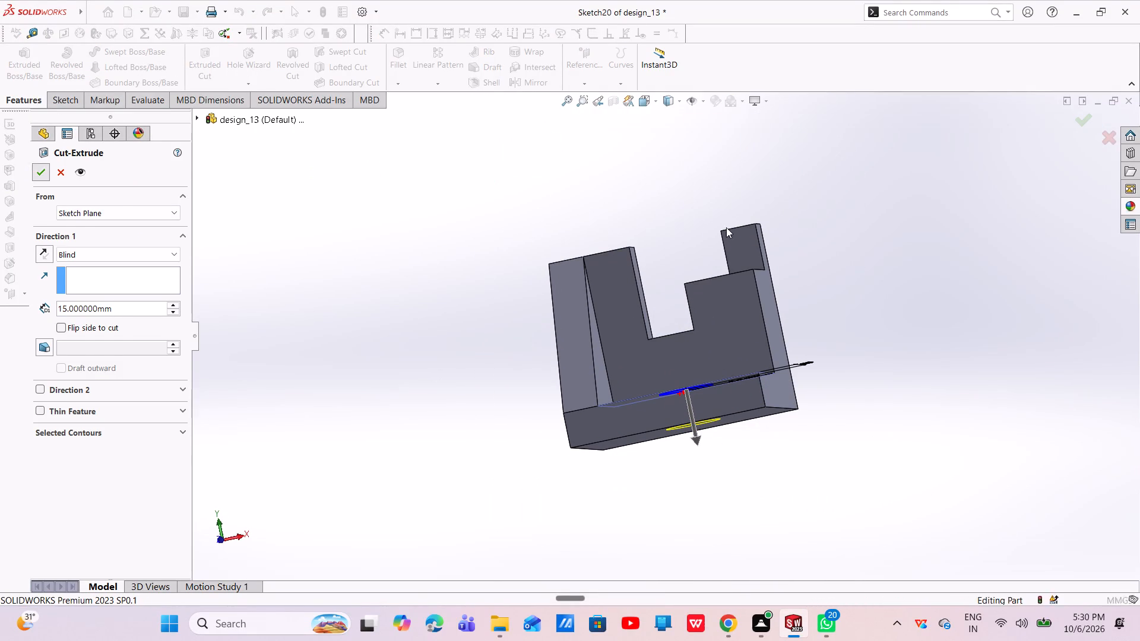
Check the new hole from several angles and save the updated design_13 part.
middle_click_drag(699, 447, 722, 590)
scroll(783, 399, "up", 3)
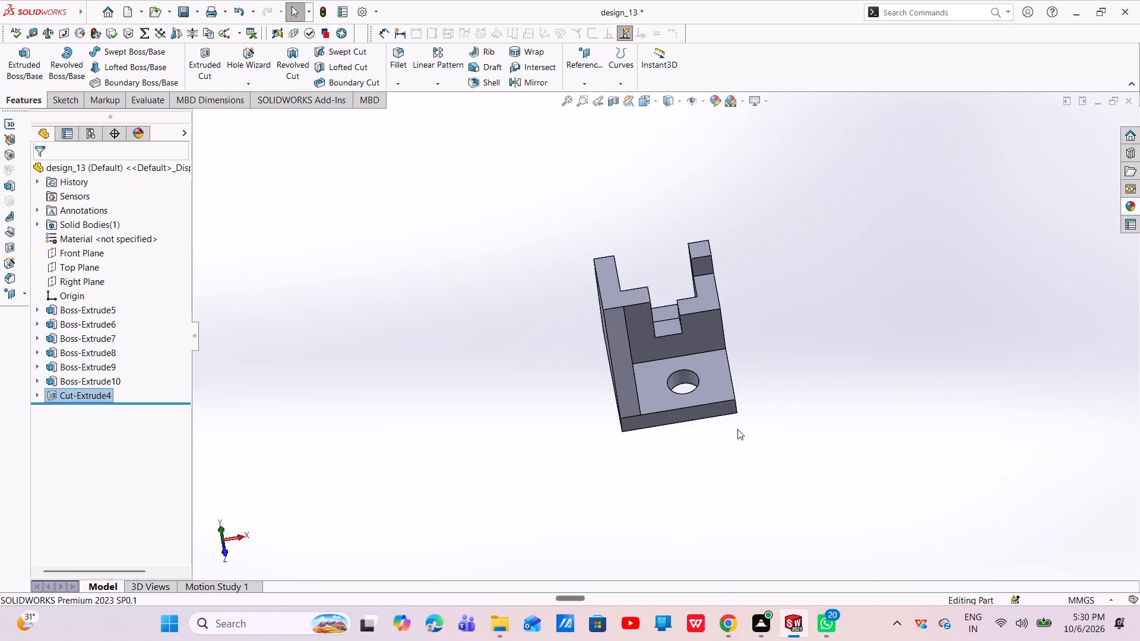
middle_click_drag(737, 429, 737, 456)
key("ctrl+s")
key("ctrl+s")
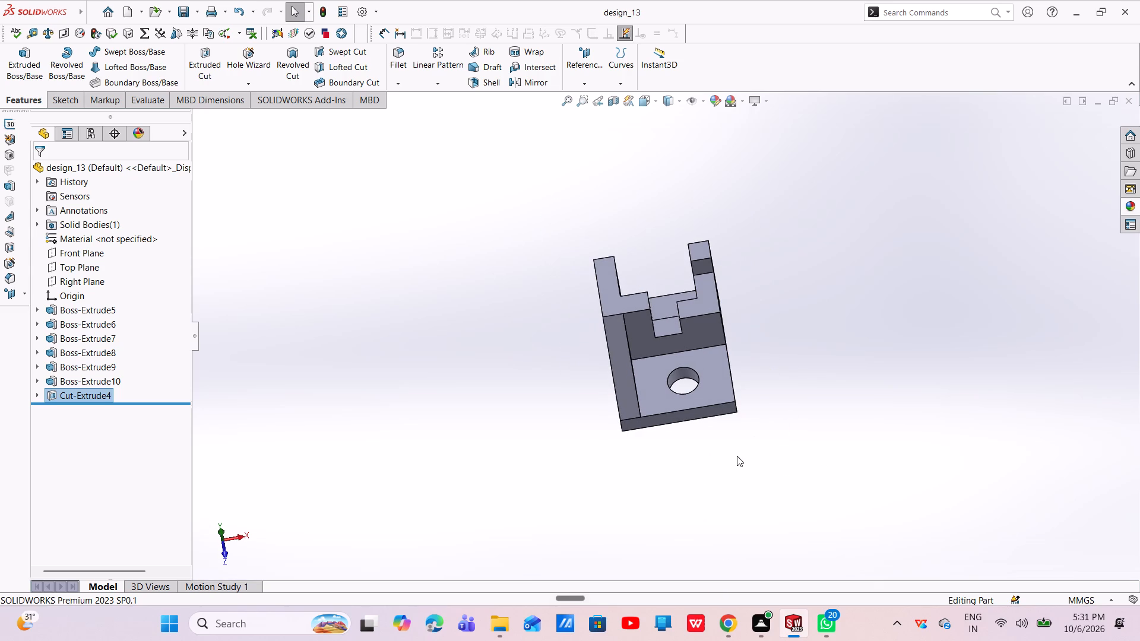
middle_click_drag(724, 366, 582, 388)
middle_click_drag(719, 387, 843, 366)
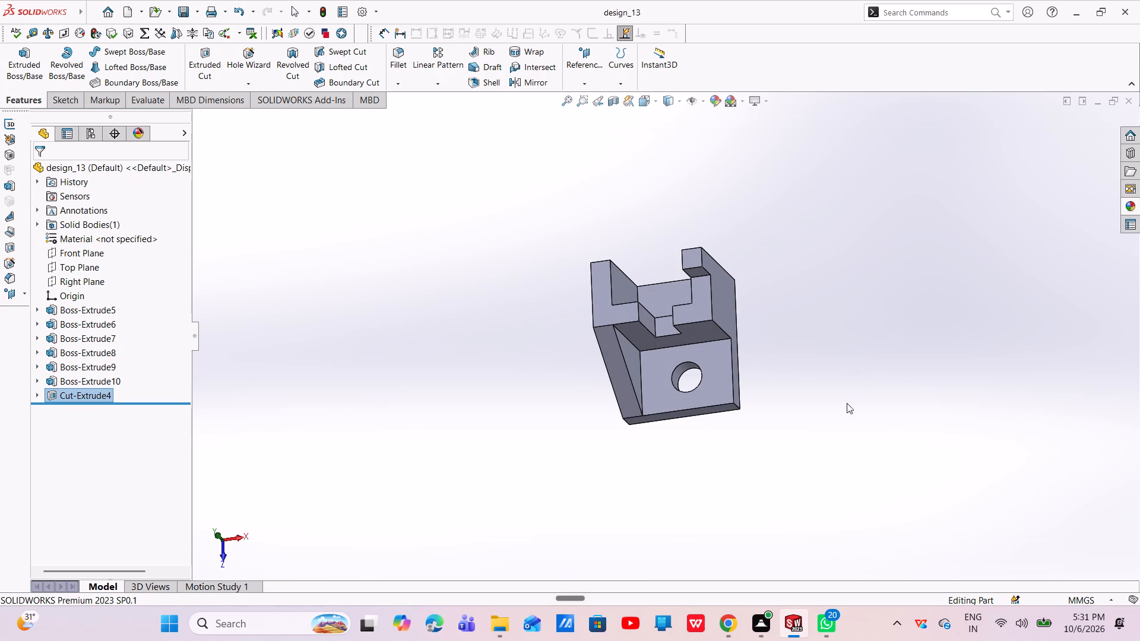
key("ctrl+s")
key("ctrl+s")
key("ctrl+s")
key("ctrl+s")
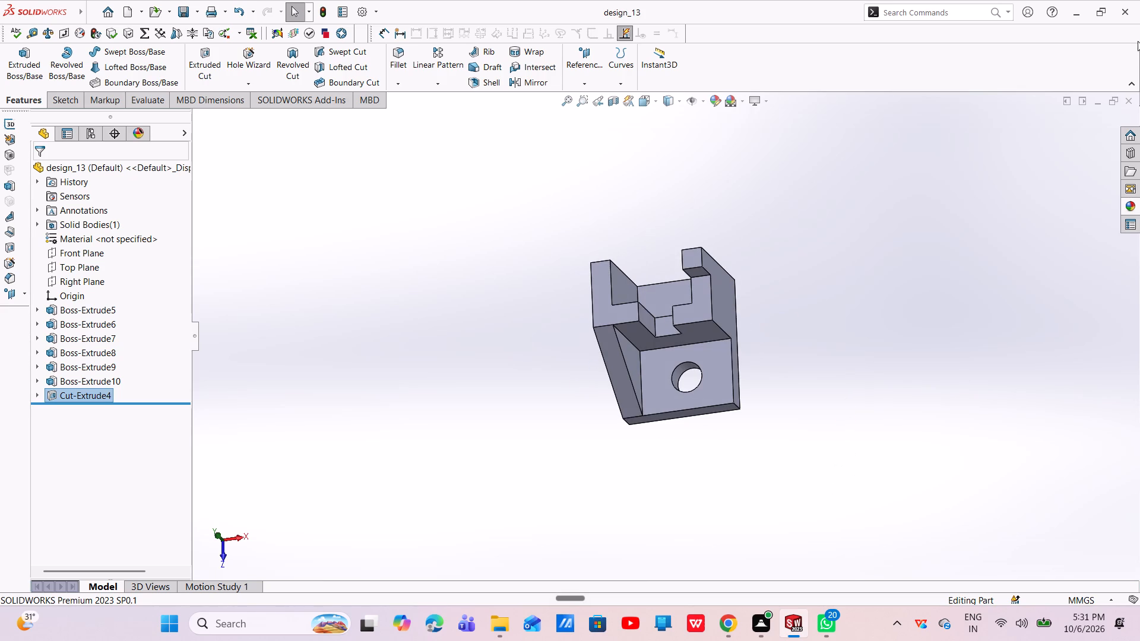